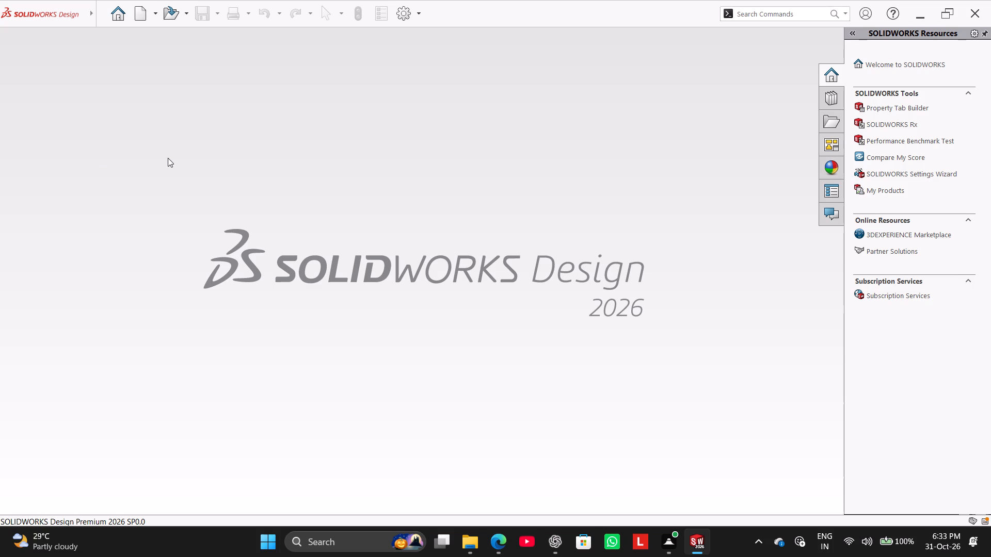
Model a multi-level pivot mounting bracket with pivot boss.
Create a new part document.
left_click(133, 20)
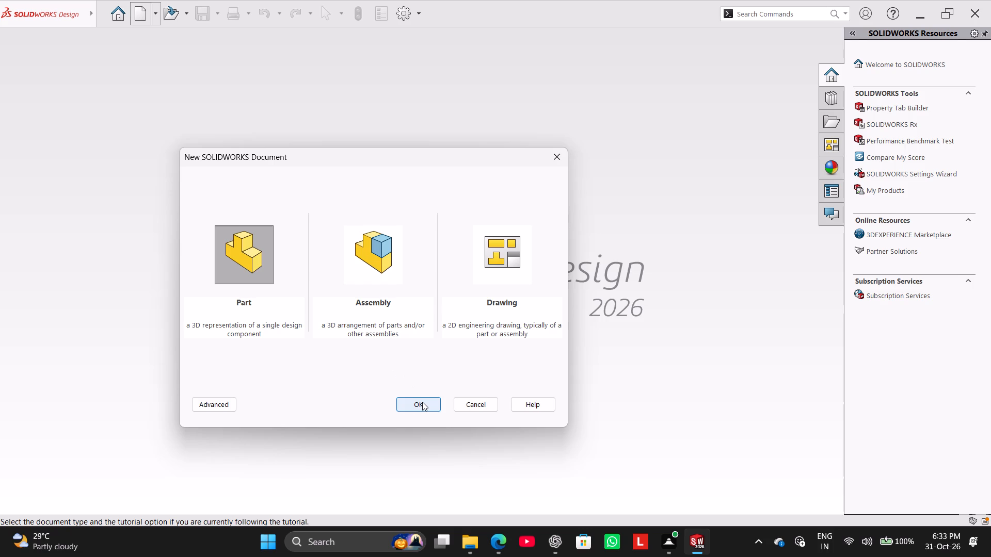
left_click(422, 402)
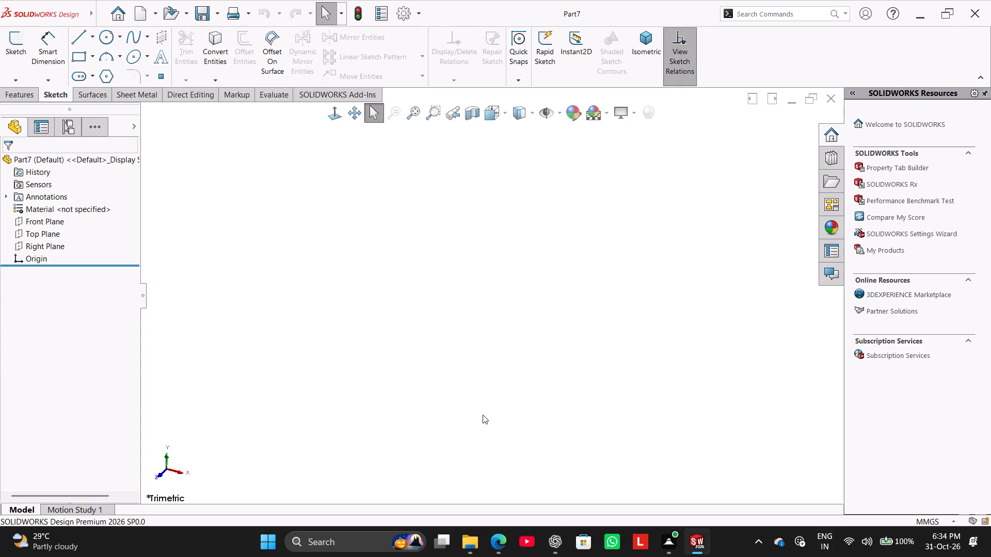
Start a sketch on the Front Plane and draw a corner rectangle about 110 mm wide around the origin.
left_click(18, 46)
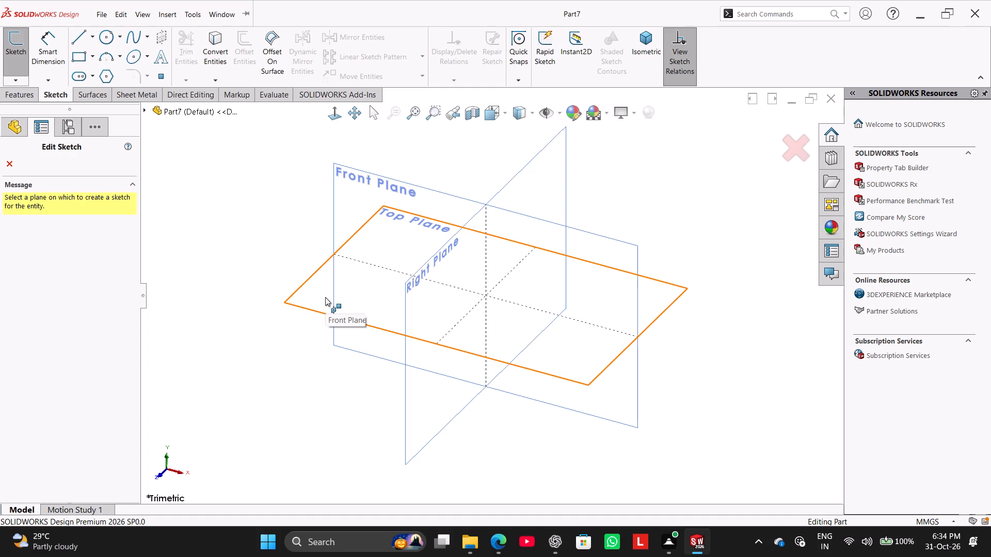
left_click(357, 198)
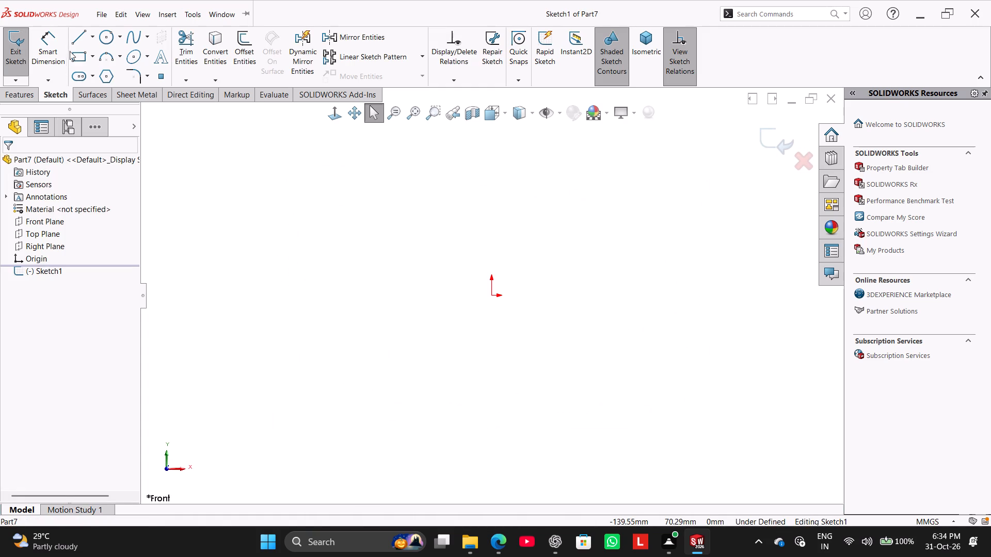
left_click(75, 52)
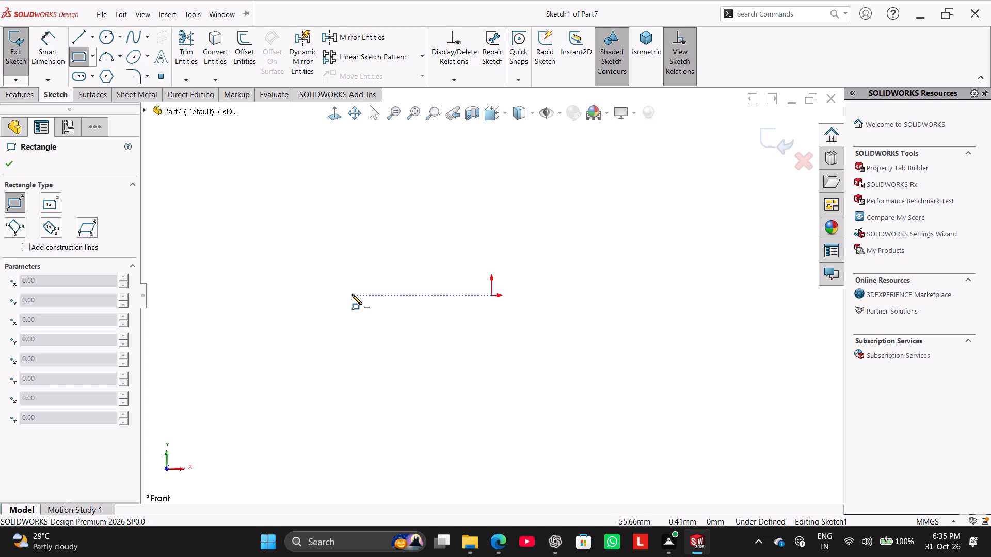
left_click(347, 237)
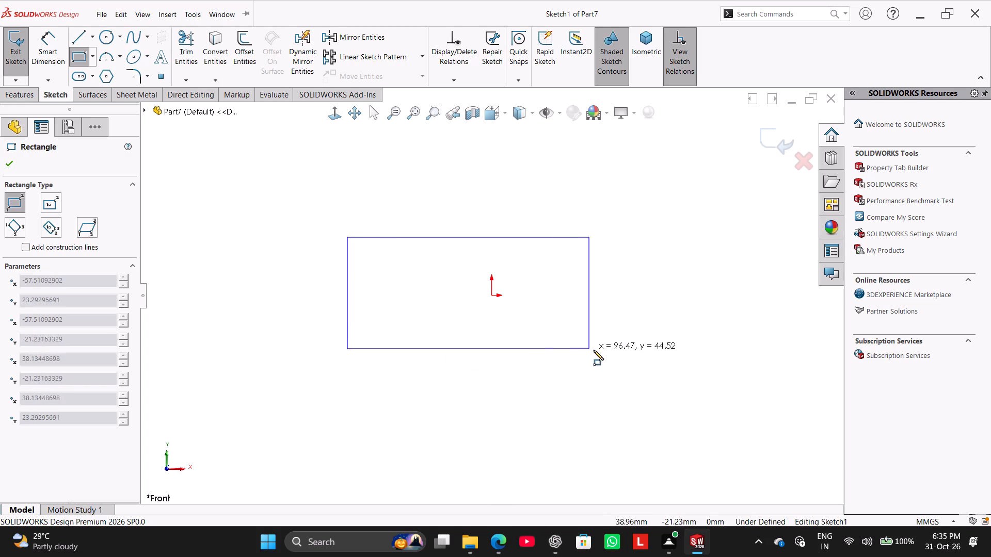
left_click(622, 378)
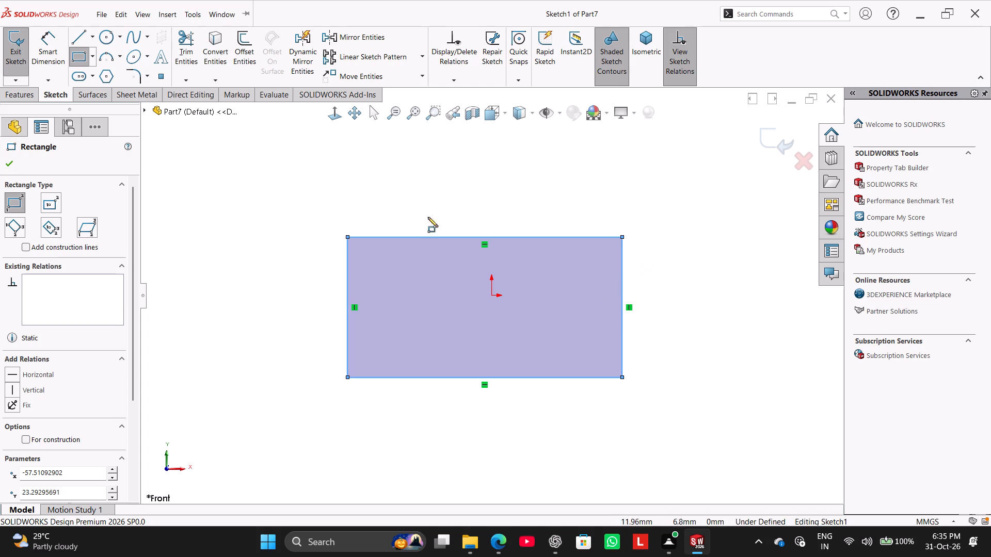
right_click(407, 176)
left_click(417, 189)
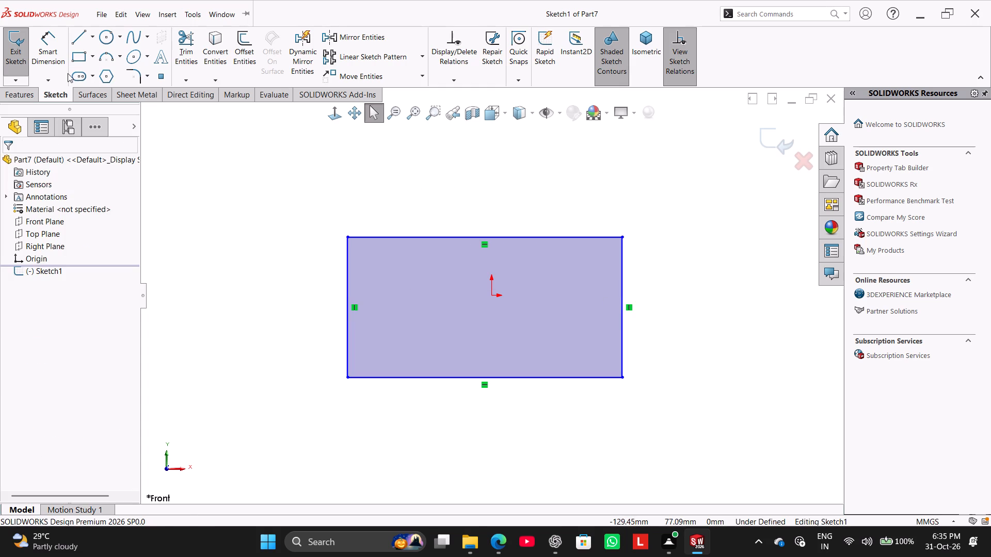
Dimension the rectangle's bottom edge to 121 mm.
left_click(55, 53)
left_click(500, 380)
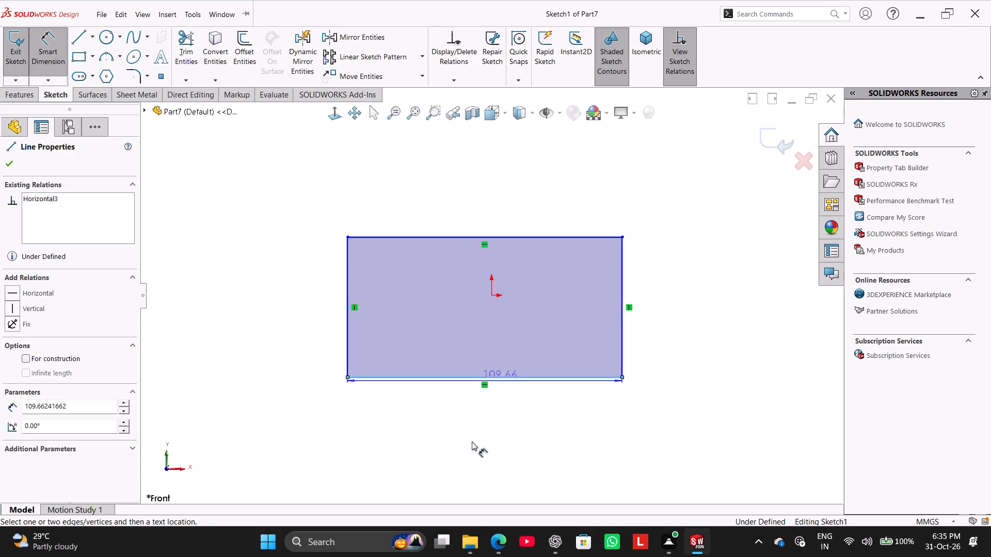
left_click(485, 441)
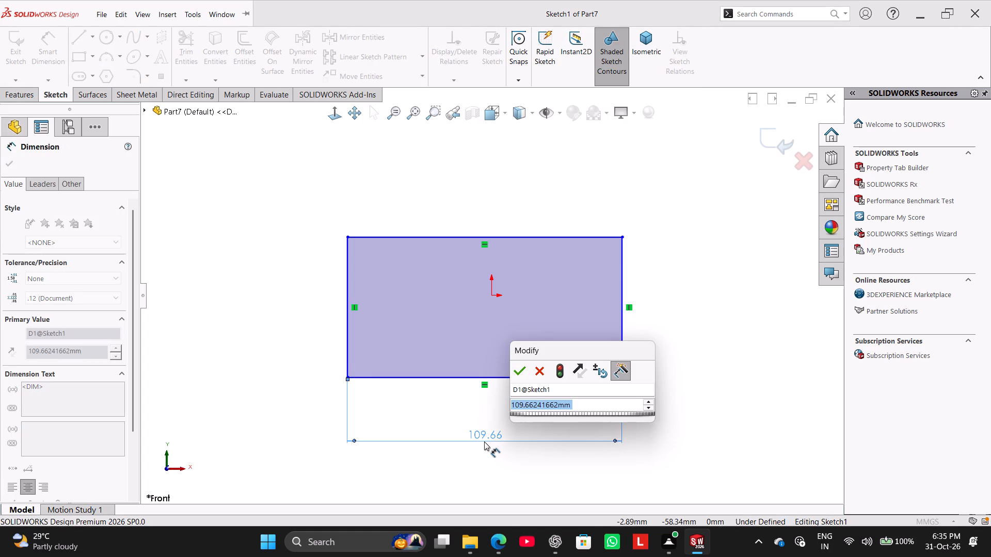
key("1")
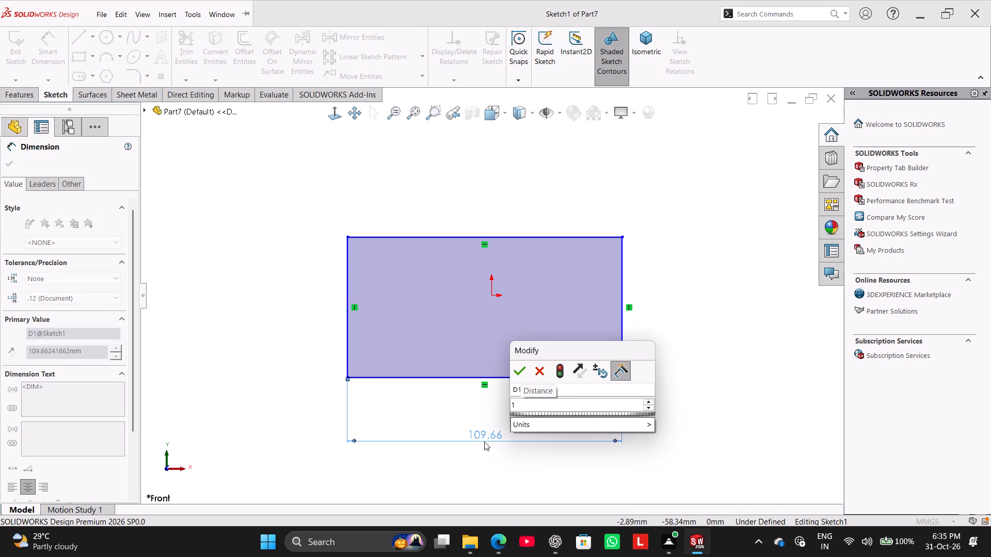
type("21")
key("Return")
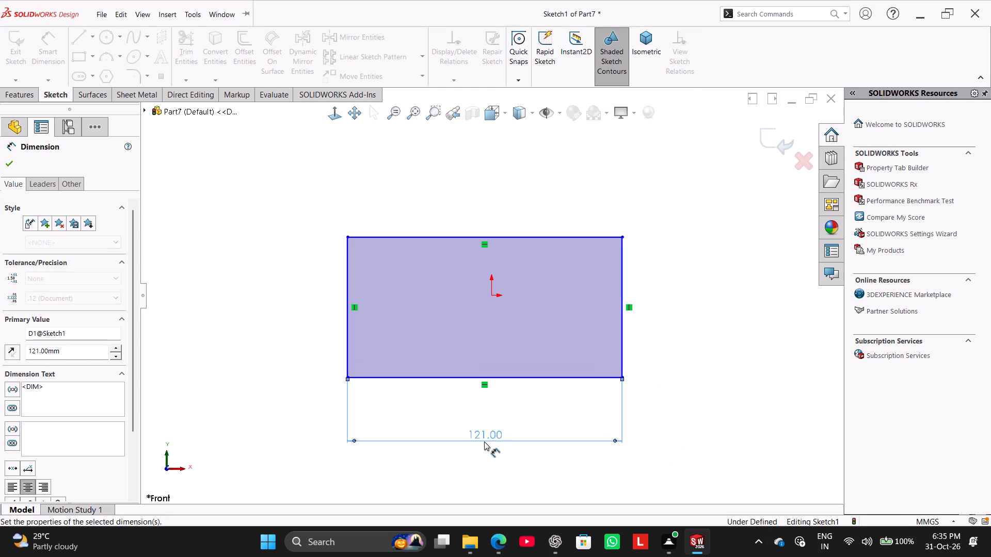
right_click(711, 227)
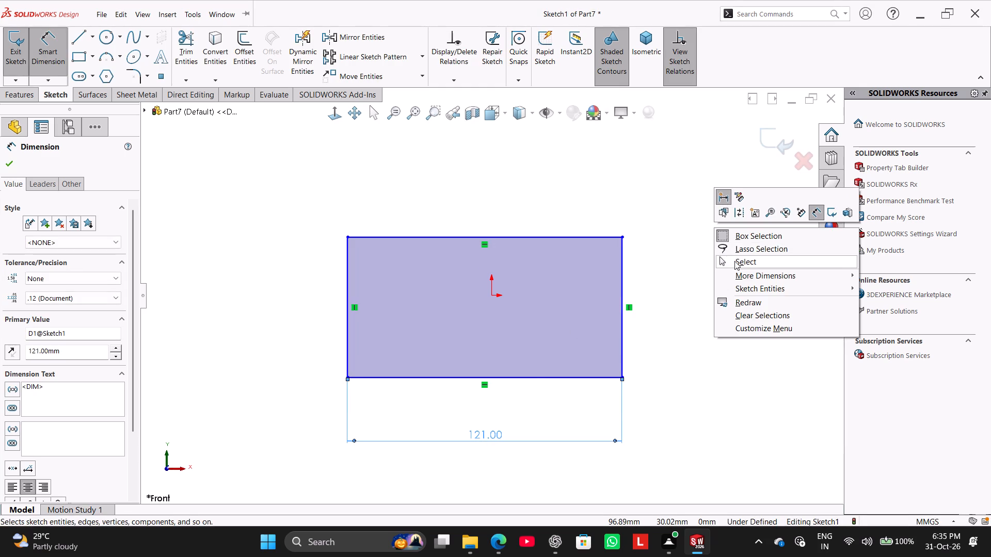
left_click(734, 261)
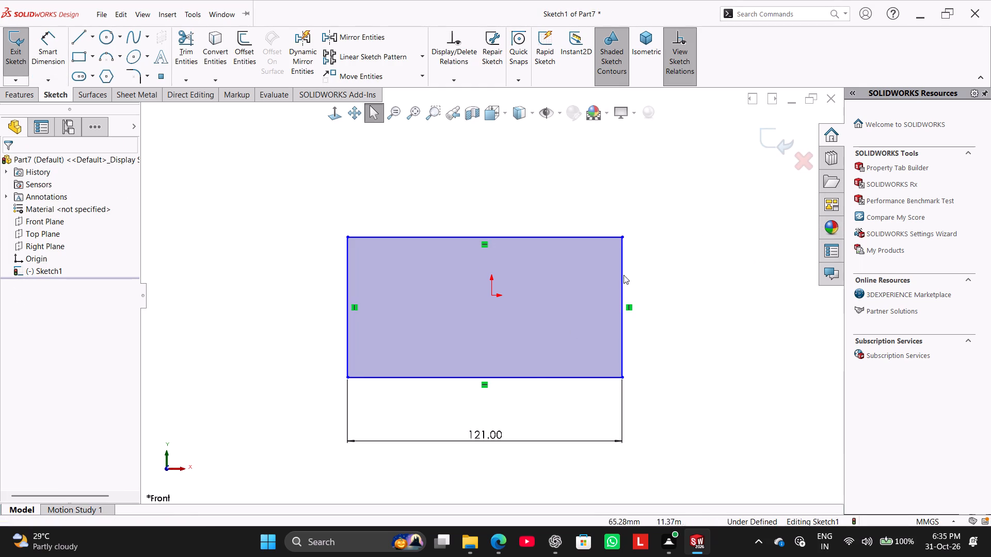
Add a Vertical relation between the midpoint of the rectangle's bottom edge and the origin.
left_click(482, 378, "ctrl")
left_click(280, 310)
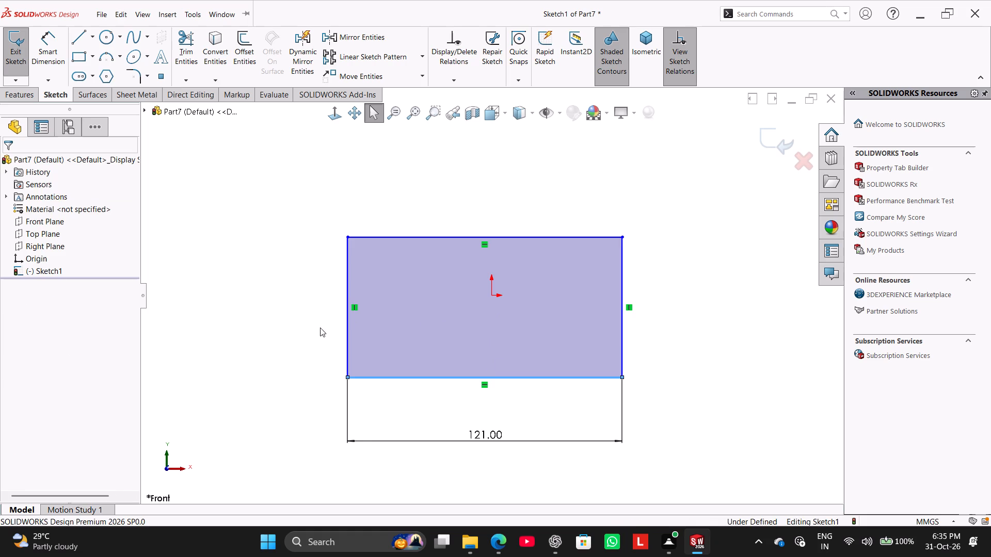
left_click(490, 401)
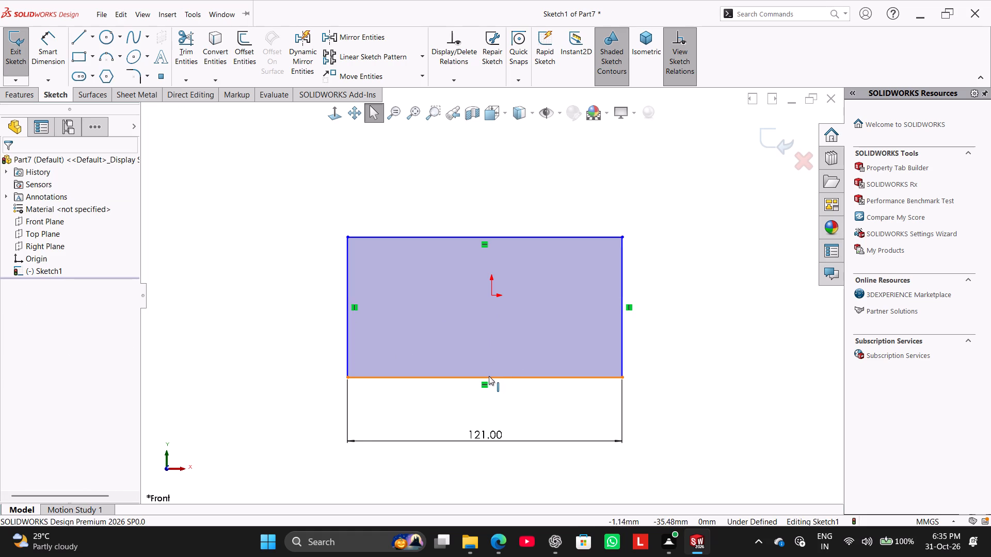
left_click(484, 376, "ctrl")
left_click(493, 294, "ctrl")
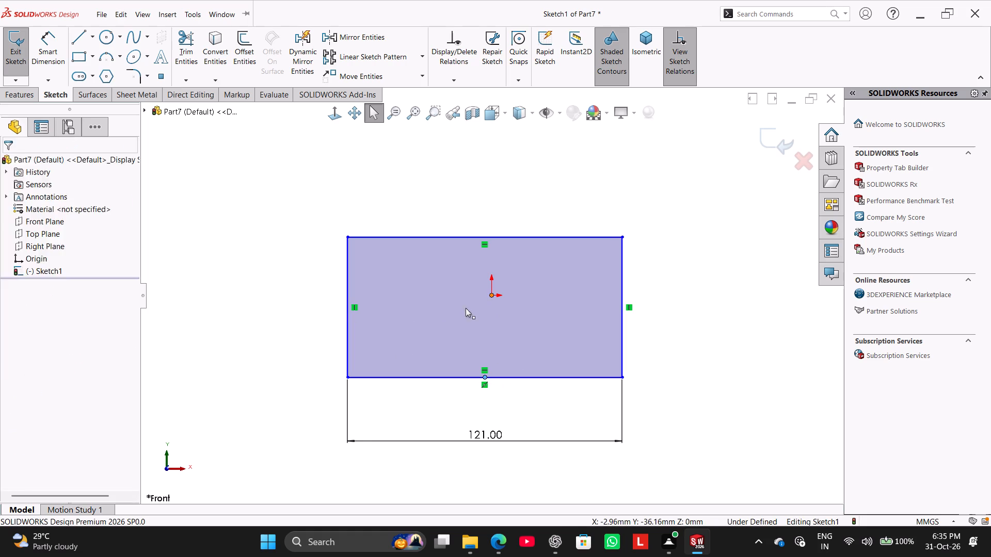
left_click(37, 363)
left_click(219, 290)
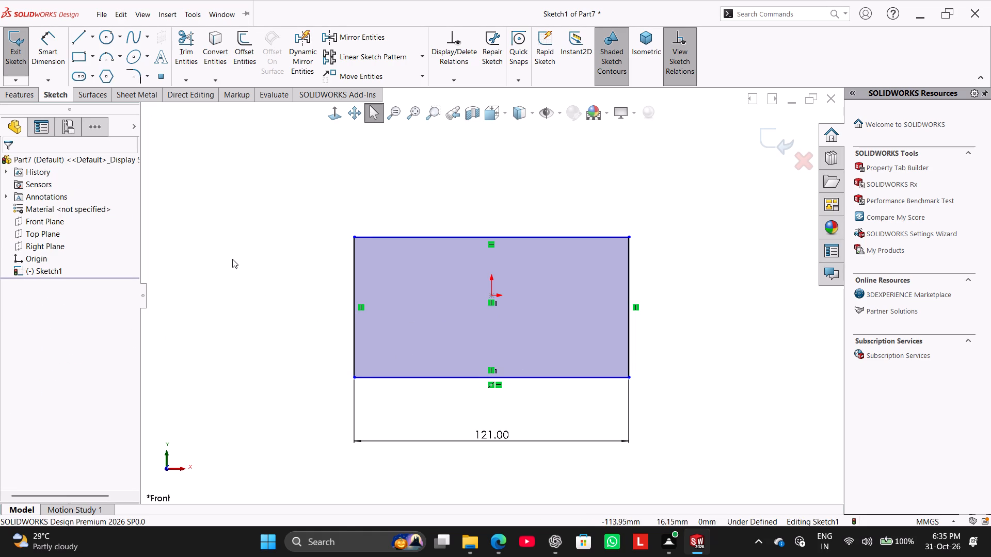
Add a Horizontal relation between the origin and the midpoint of the rectangle's left edge.
left_click(490, 296, "ctrl")
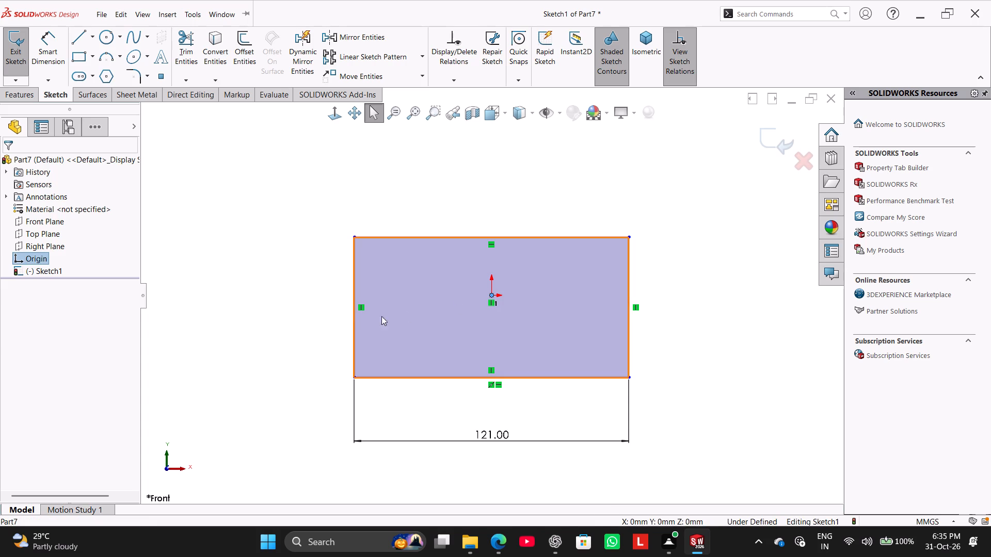
left_click(353, 307, "ctrl")
left_click(30, 347)
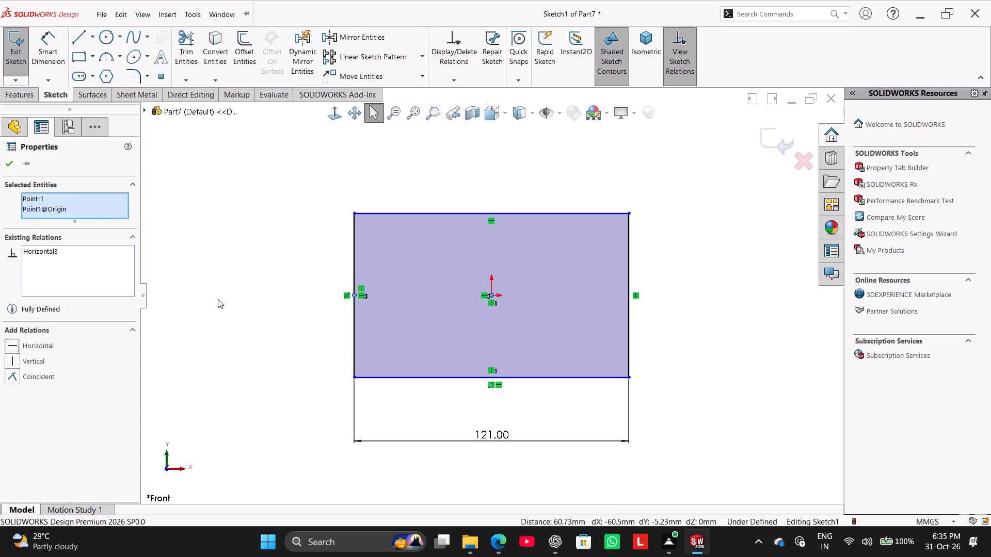
left_click(241, 289)
Dimension the rectangle's right edge to 48 mm.
left_click(58, 49)
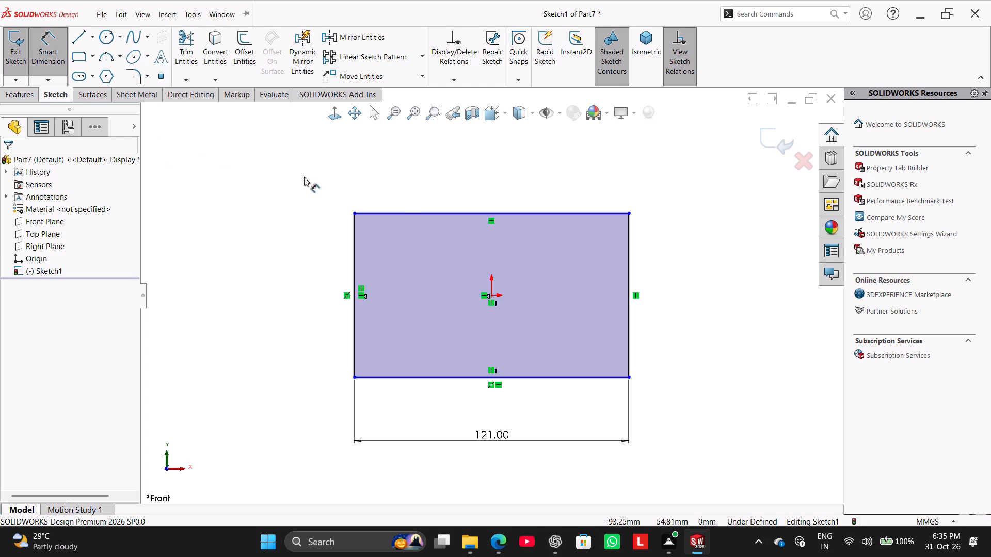
left_click(626, 289)
left_click(668, 283)
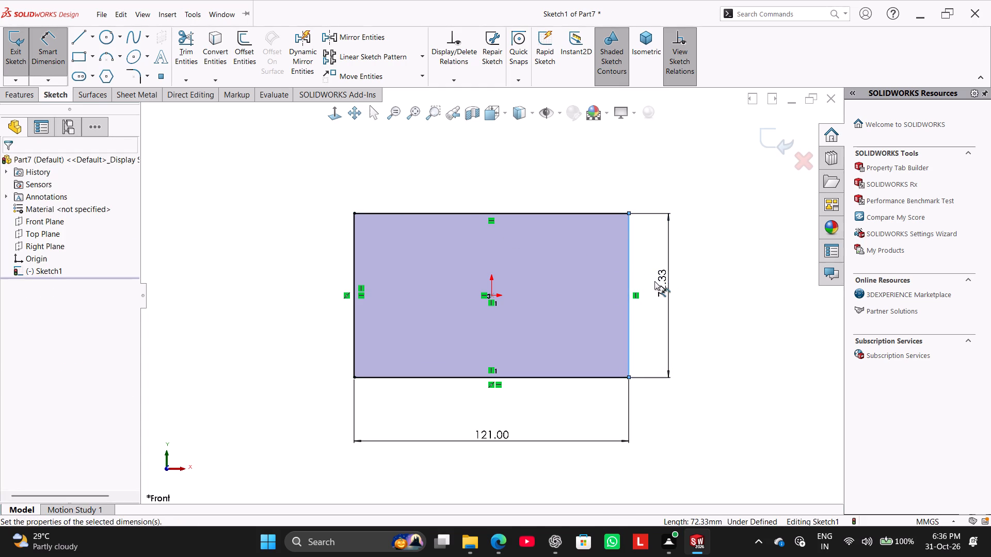
type("48")
key("Return")
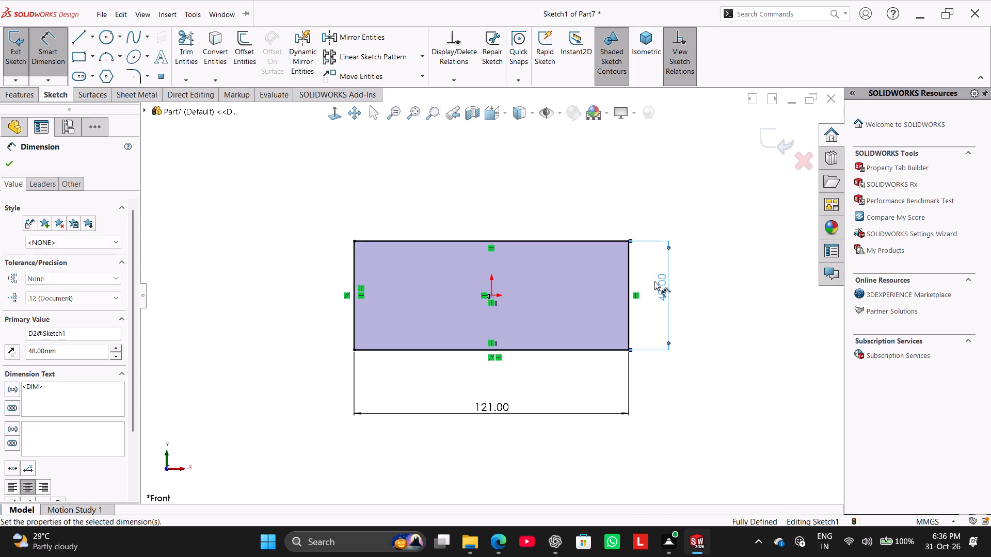
right_click(713, 264)
left_click(739, 298)
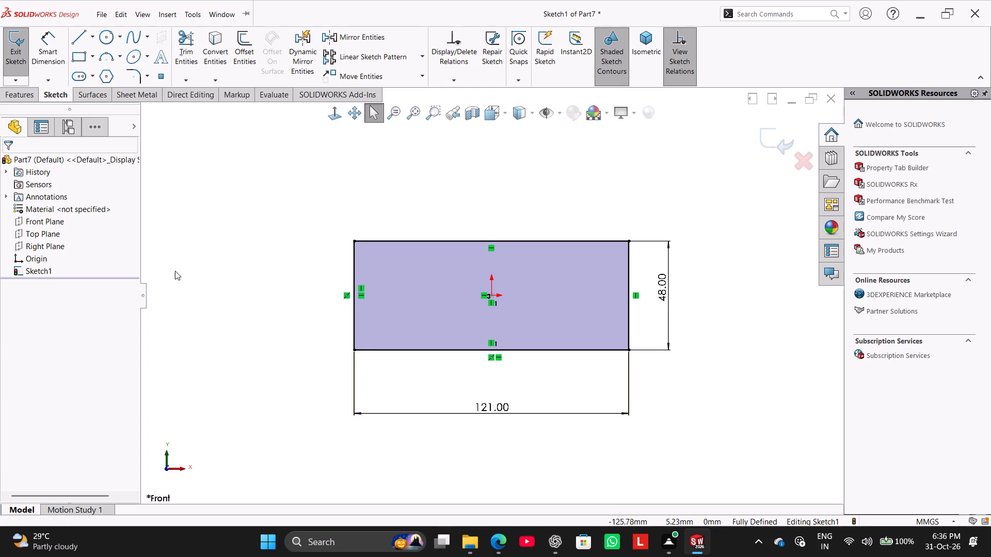
Extrude the rectangle 32 mm as a boss with the Mid Plane end condition.
left_click(18, 98)
left_click(25, 64)
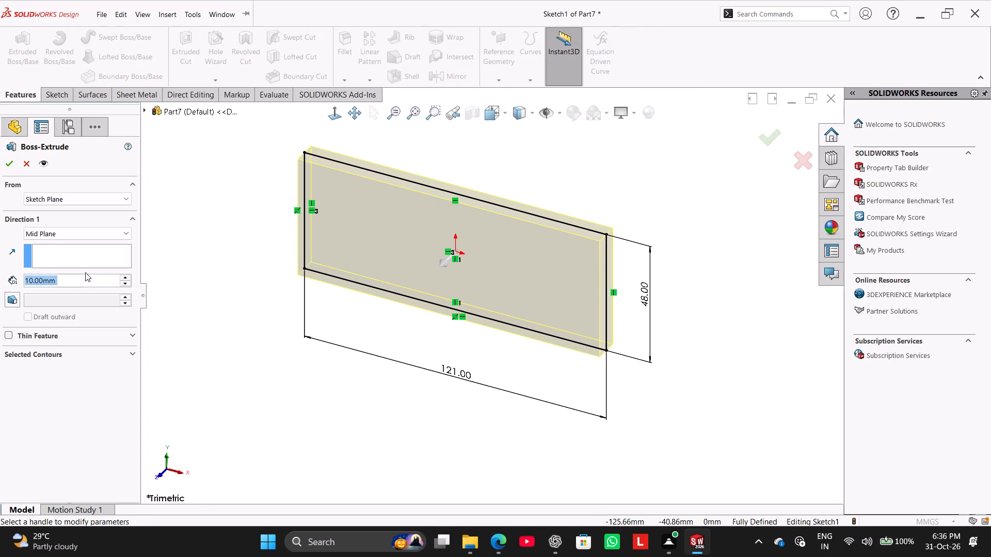
type("32")
key("Return")
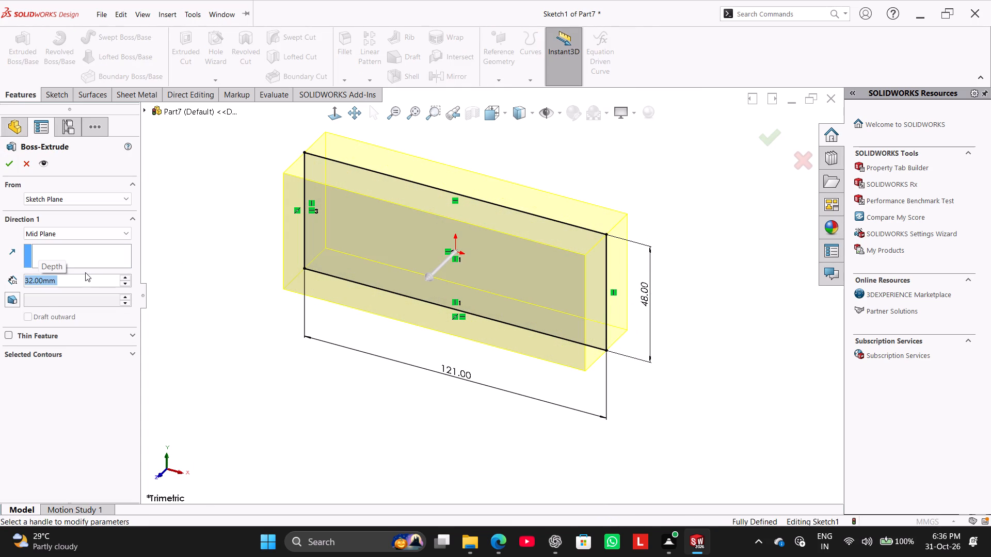
left_click(16, 166)
left_click(200, 234)
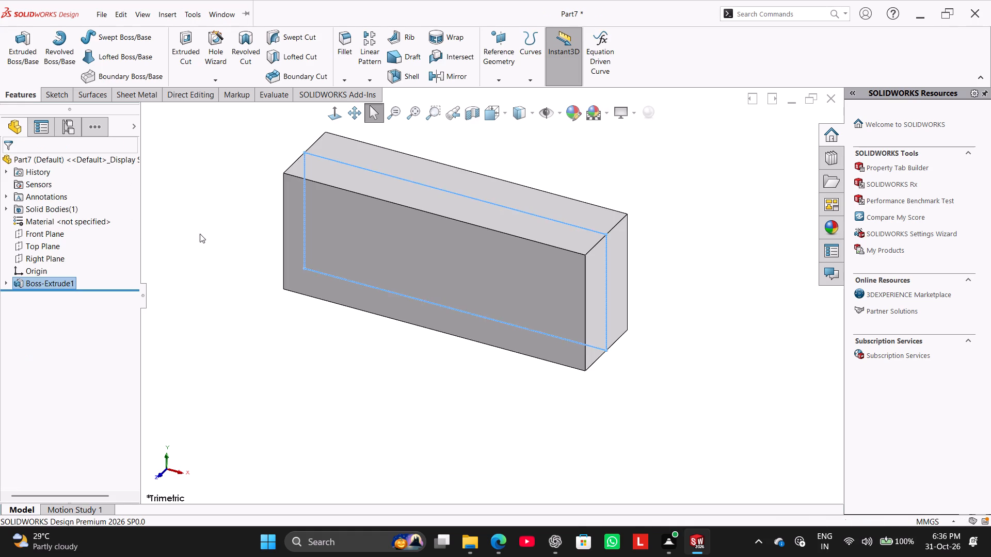
Start a sketch on the block's right end face and draw a full-height rectangle about 9 mm wide along its left edge.
right_click_drag(239, 292, 416, 218)
right_click_drag(265, 299, 462, 163)
left_click(166, 266)
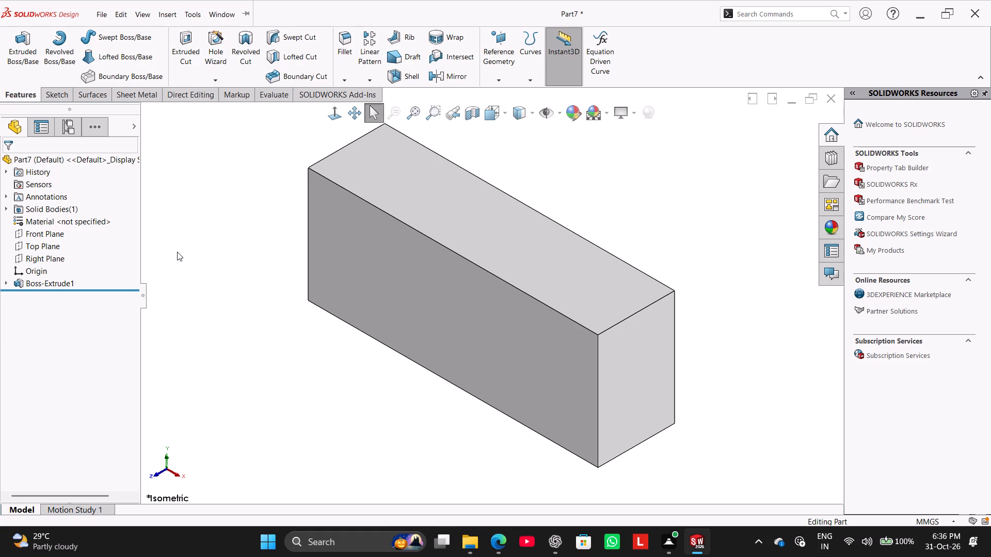
left_click(636, 345)
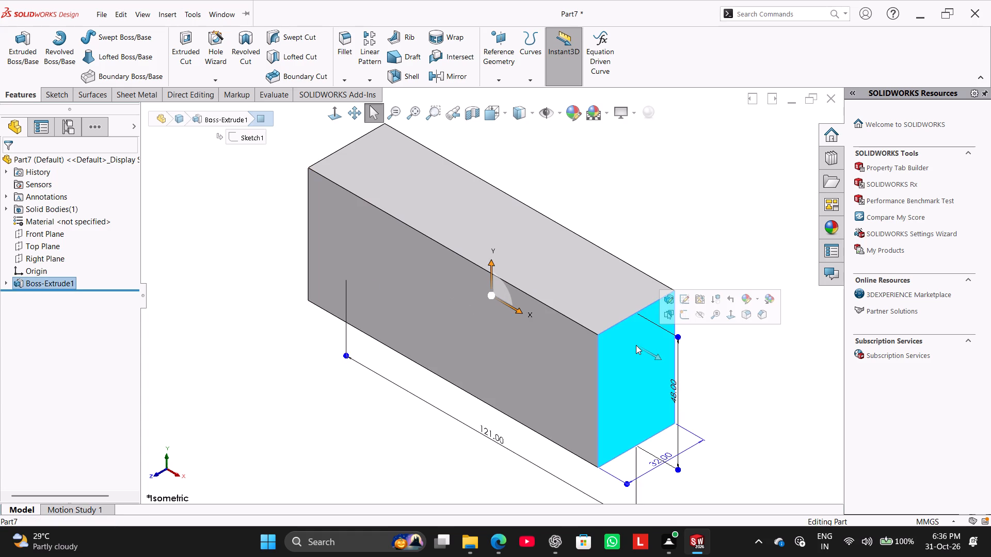
left_click(686, 312)
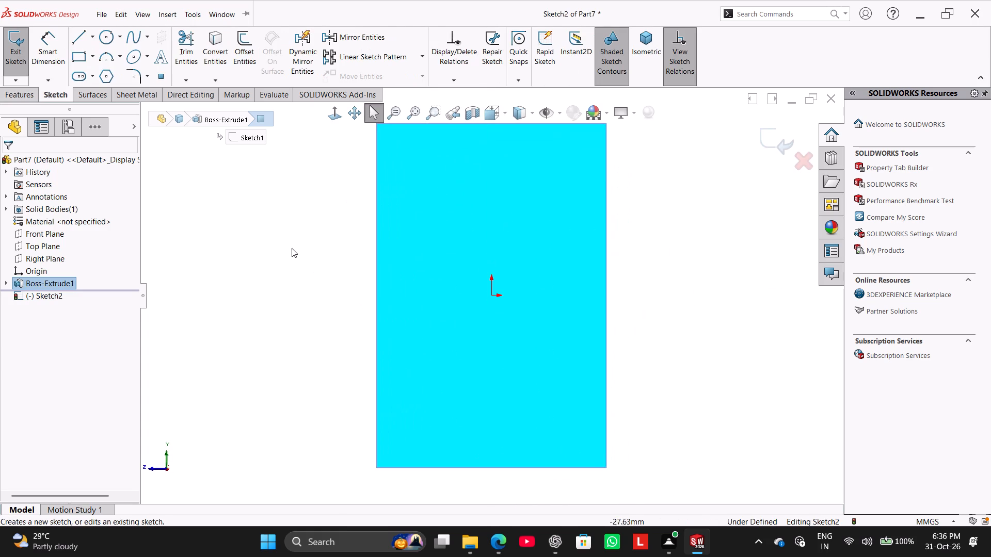
left_click(270, 226)
scroll(301, 249, "up", 2)
left_click(80, 54)
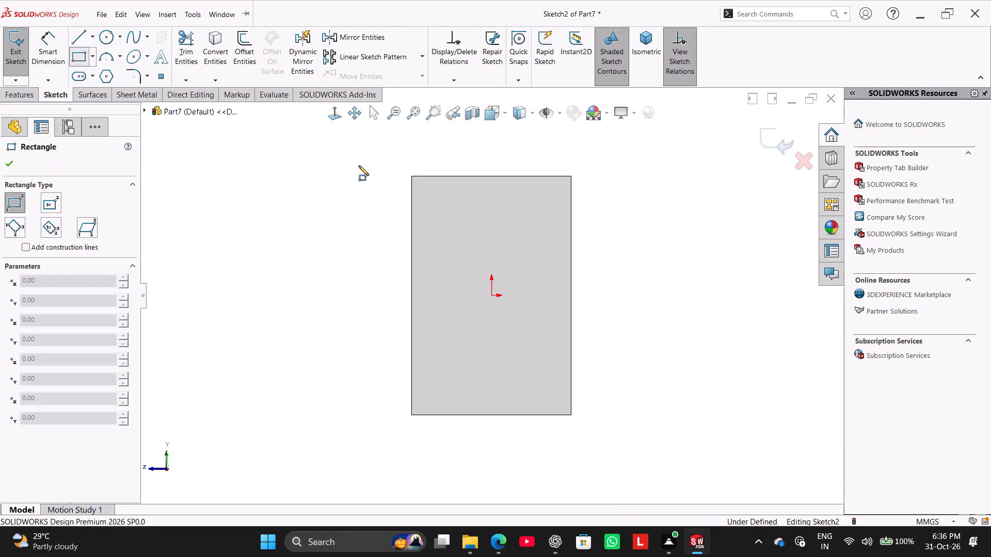
left_click(412, 177)
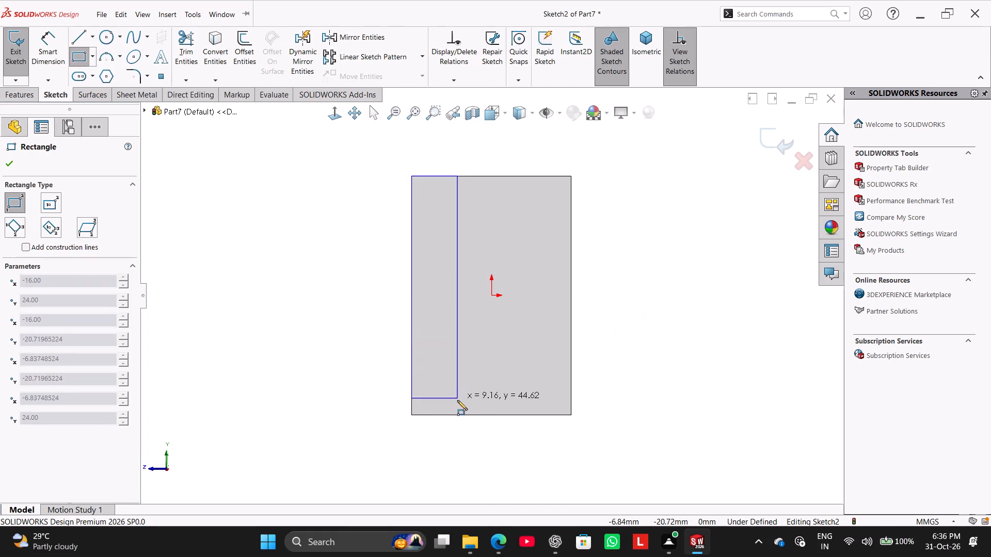
left_click(457, 415)
right_click(273, 291)
left_click(292, 299)
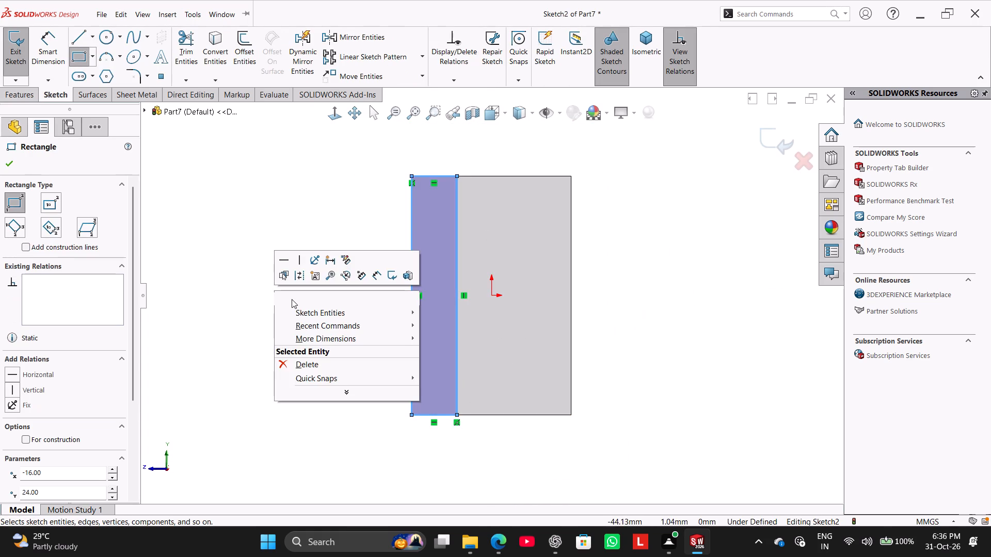
Draw a second full-height rectangle about 10 mm wide along the right edge of the end face.
left_click(79, 56)
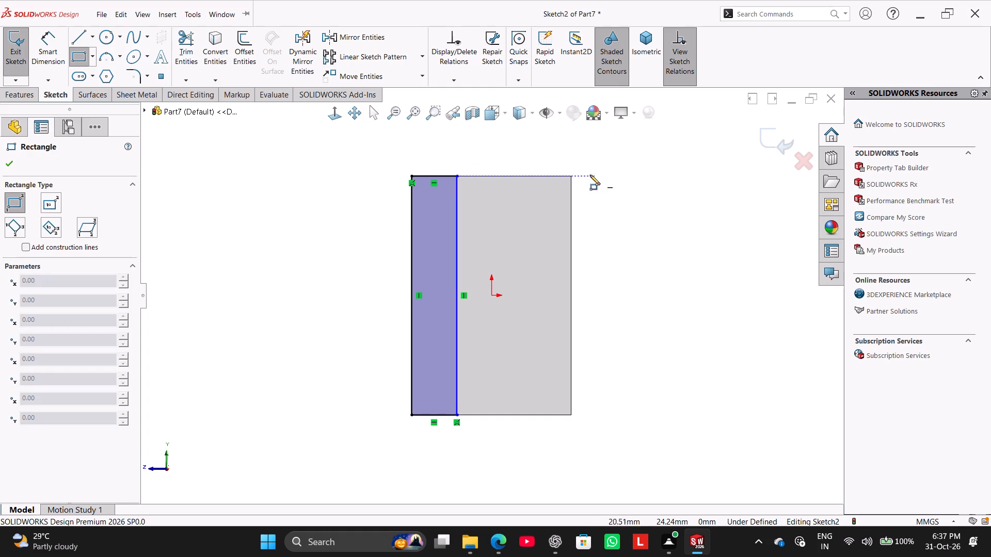
left_click(570, 176)
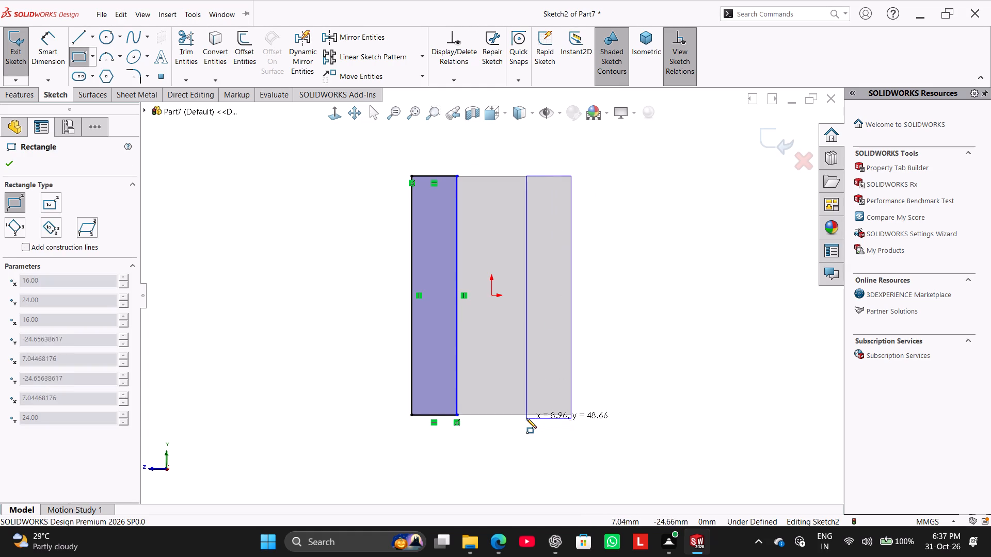
left_click(521, 414)
right_click(288, 300)
left_click(308, 314)
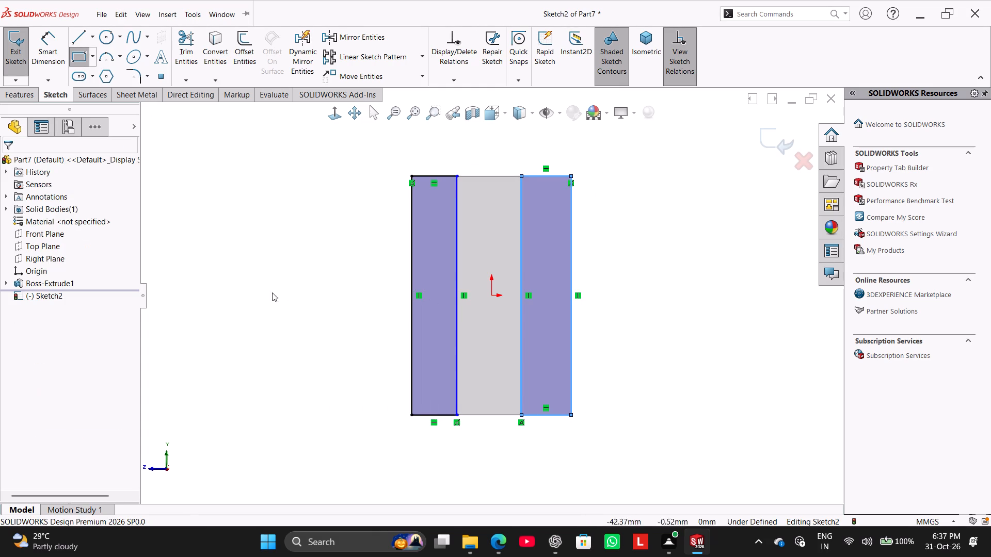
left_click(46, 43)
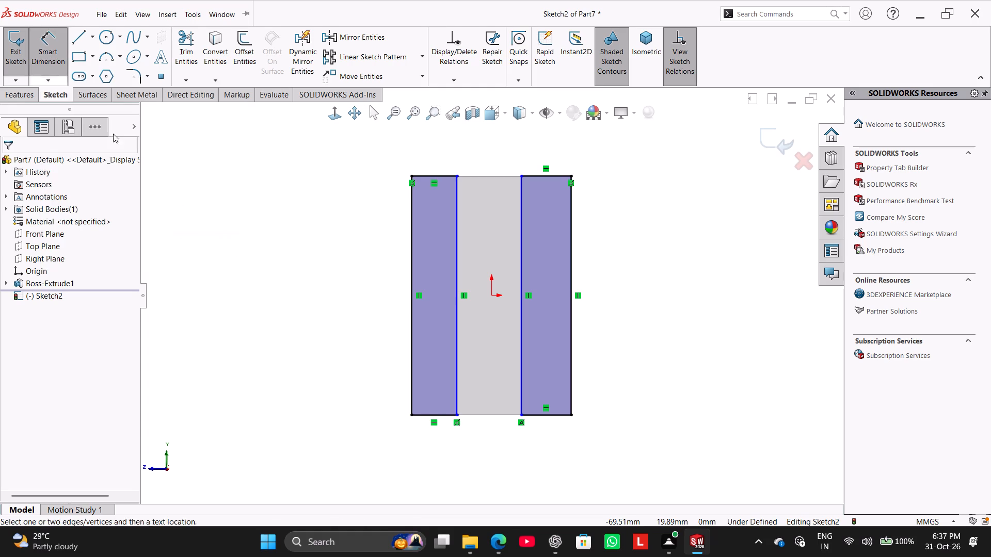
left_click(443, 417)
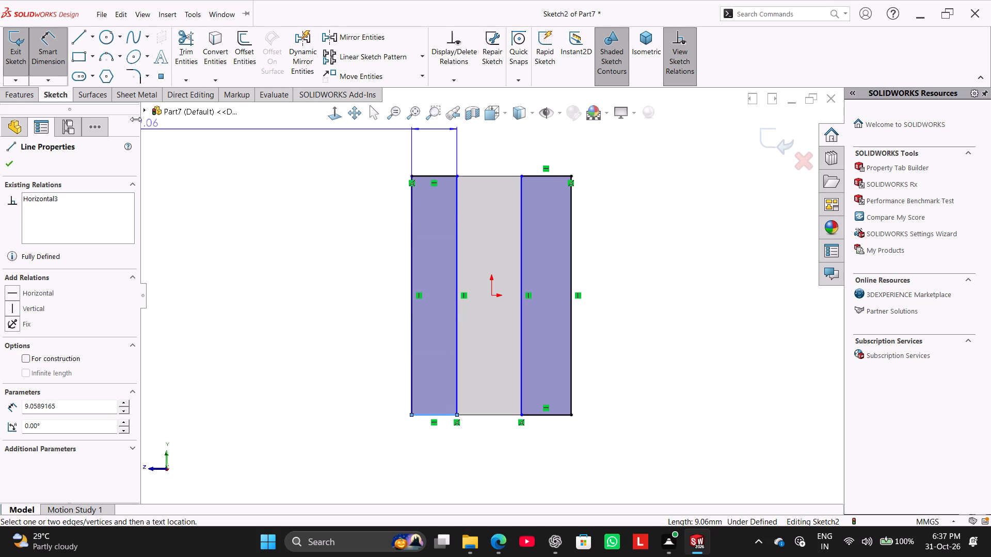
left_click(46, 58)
Dimension the gap between the two rectangles' facing inner edges to 12 mm.
left_click(43, 53)
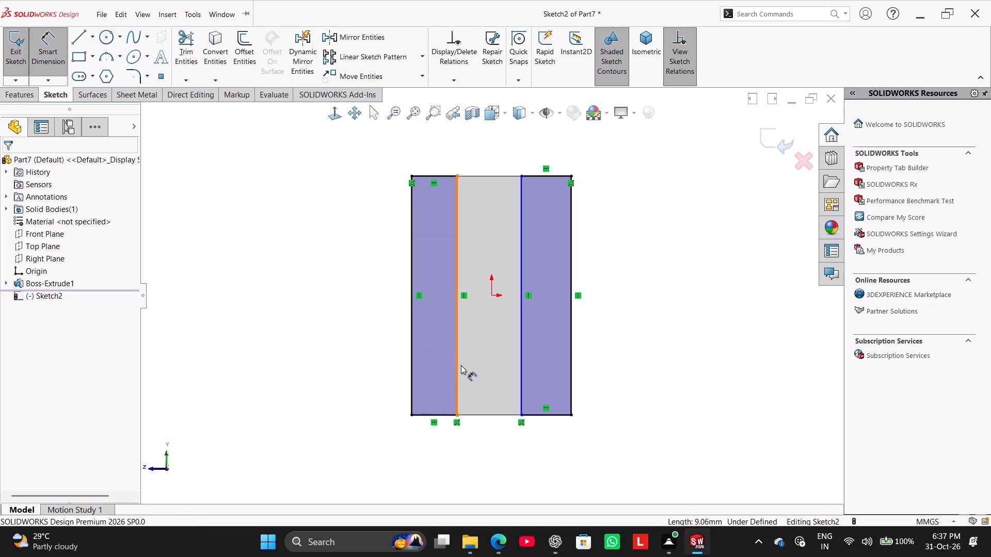
left_click(458, 362)
left_click(520, 382)
left_click(498, 371)
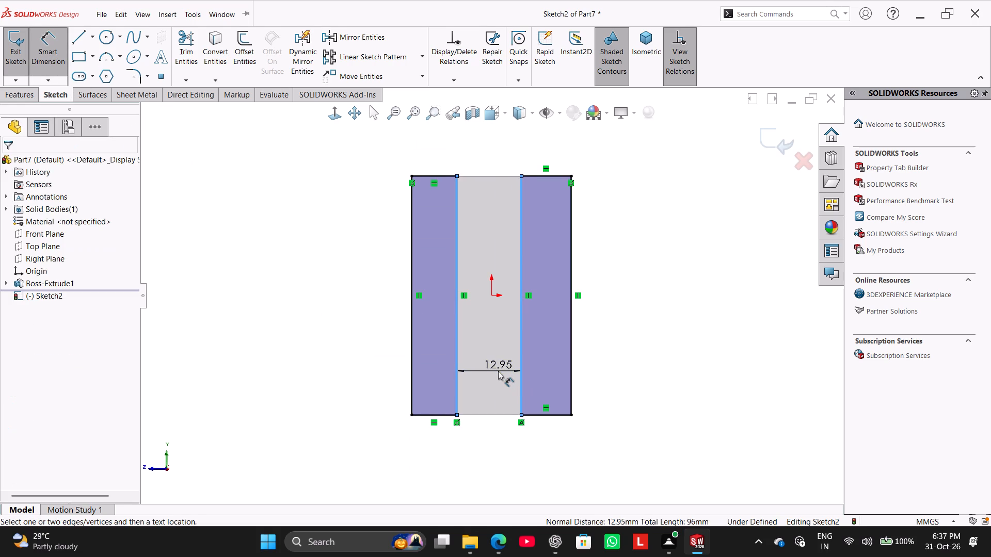
type("12")
key("Return")
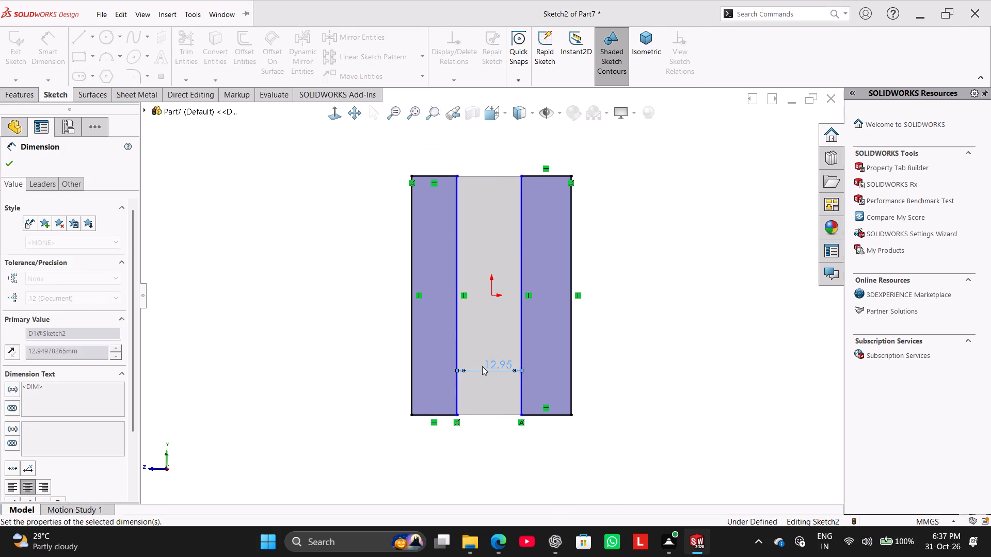
right_click(617, 255)
left_click(648, 292)
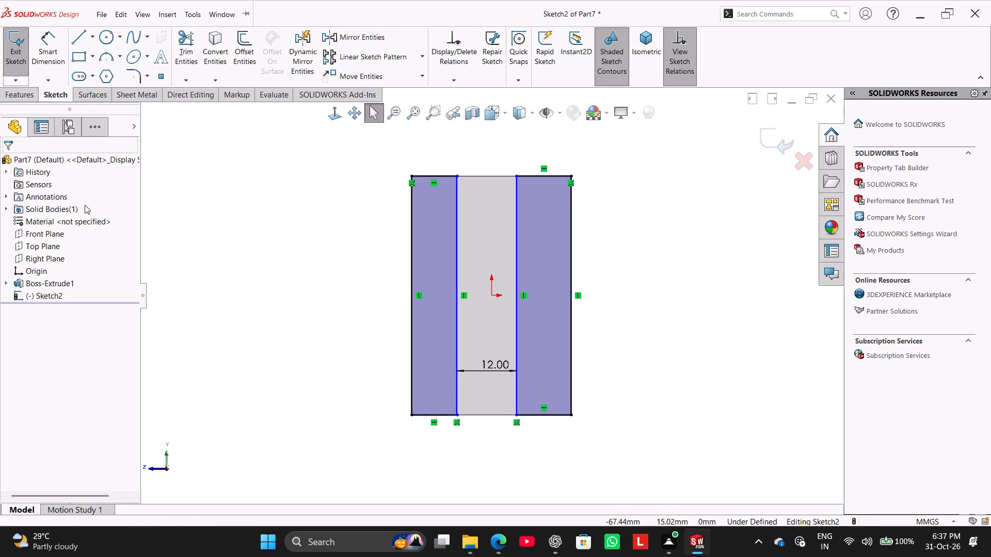
Draw a vertical centerline about 8 mm long upward from the origin.
left_click(93, 39)
left_click(102, 66)
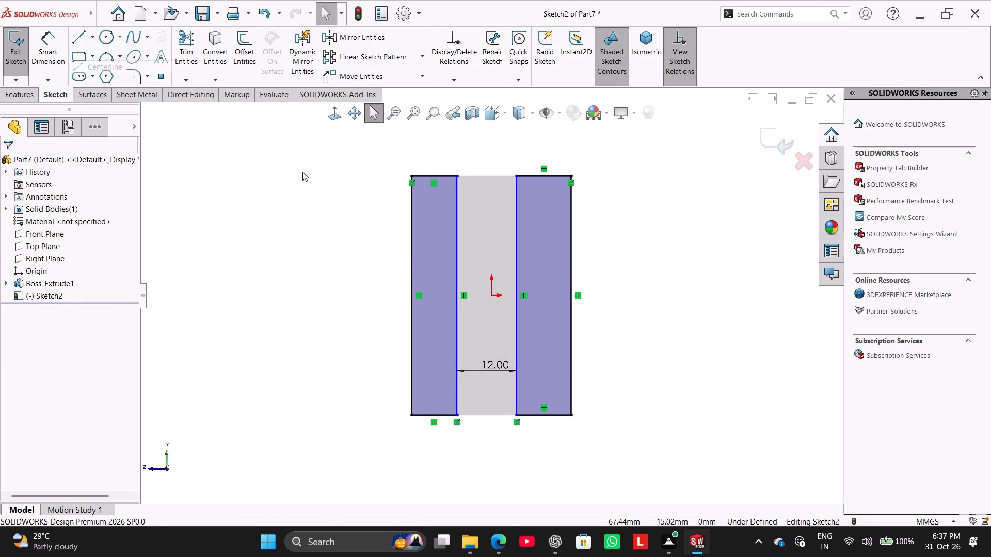
left_click(491, 295)
left_click(490, 256)
right_click(497, 263)
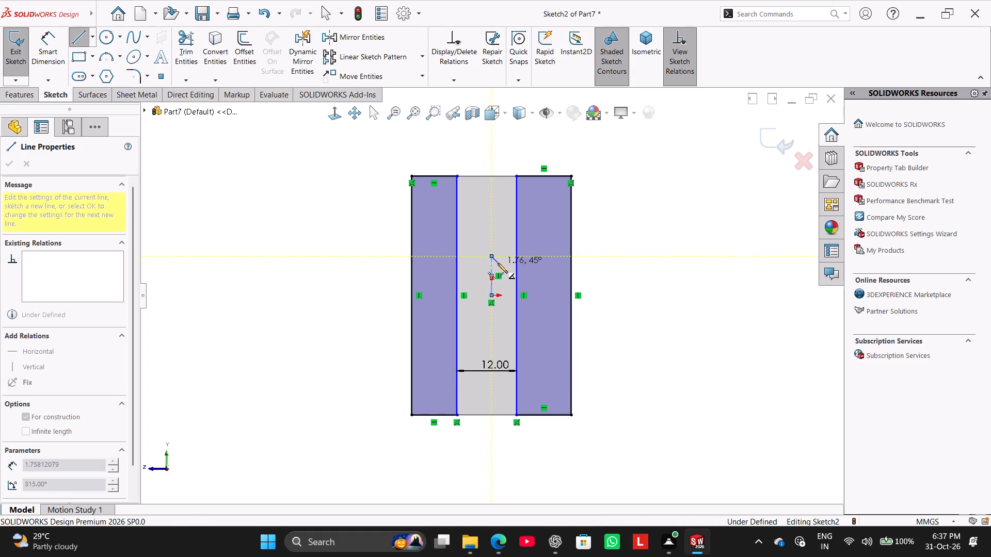
left_click(507, 271)
Make the two rectangles' inner edges symmetric about the vertical centerline.
left_click(515, 283, "ctrl")
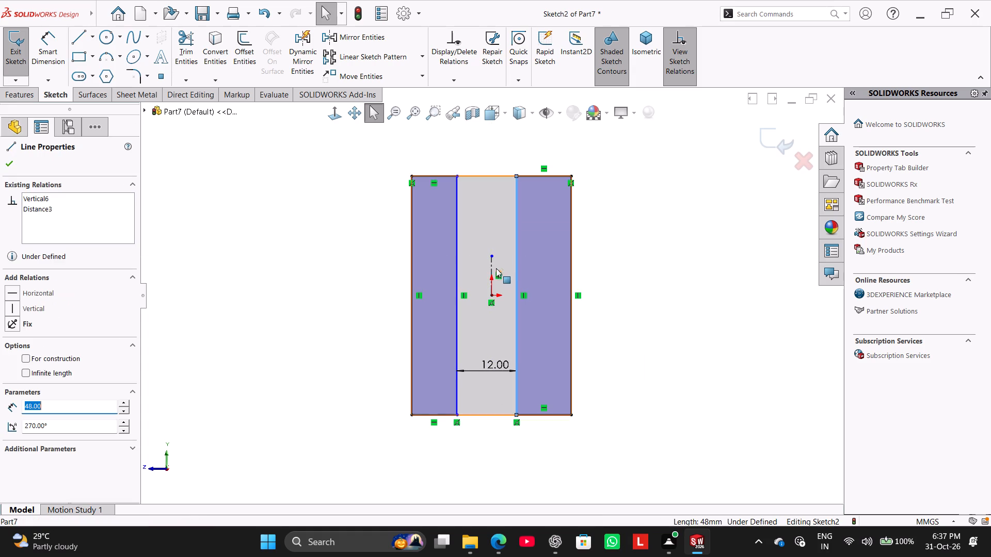
left_click(493, 266, "ctrl")
left_click(458, 259, "ctrl")
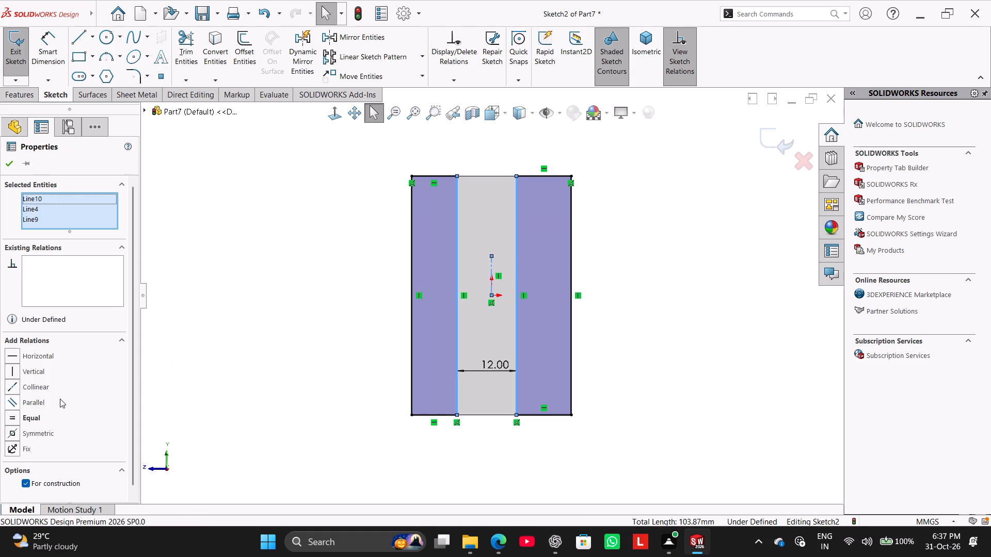
left_click(41, 434)
left_click(205, 340)
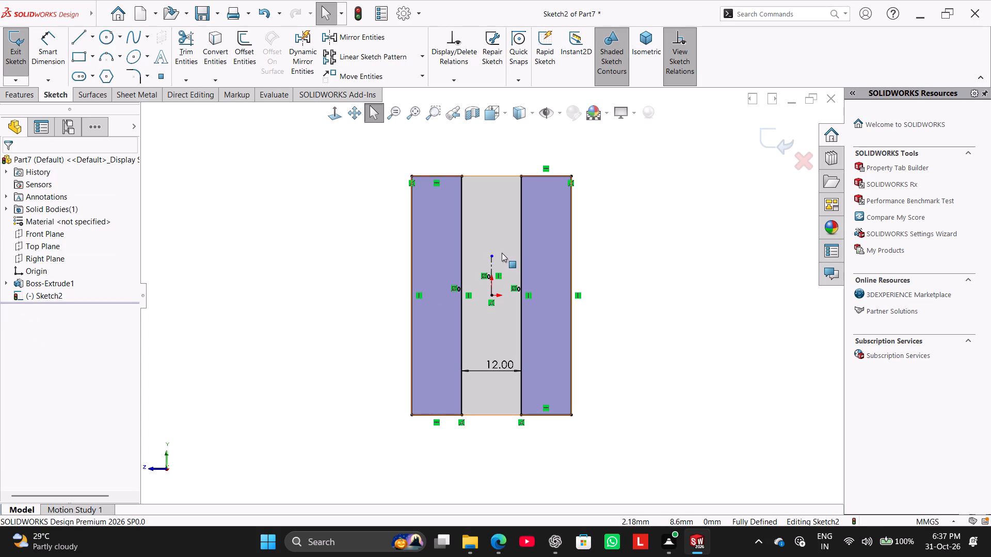
Stretch the centerline's upper endpoint to the top edge of the end face so it is coincident with that edge.
left_click_drag(492, 257, 492, 178)
left_click(361, 260)
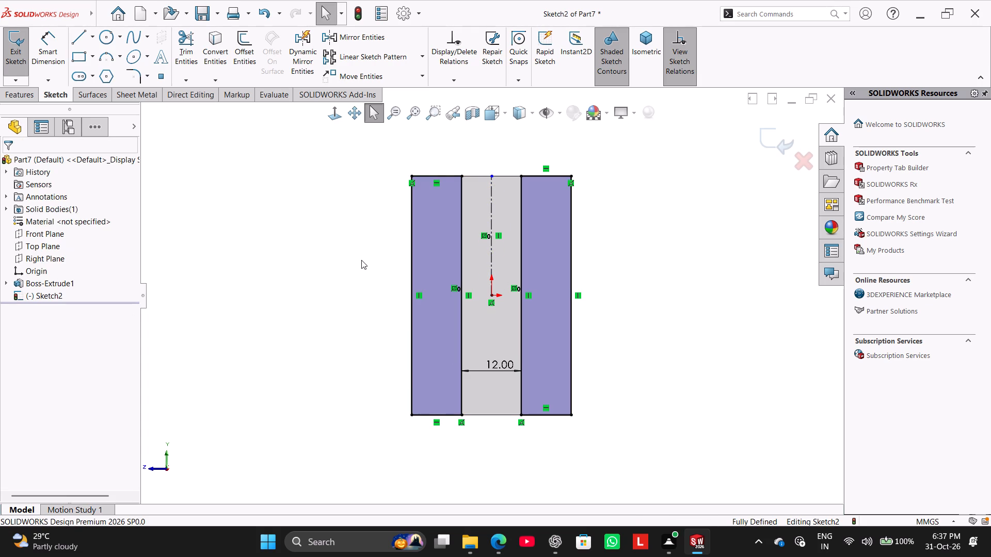
left_click(492, 177)
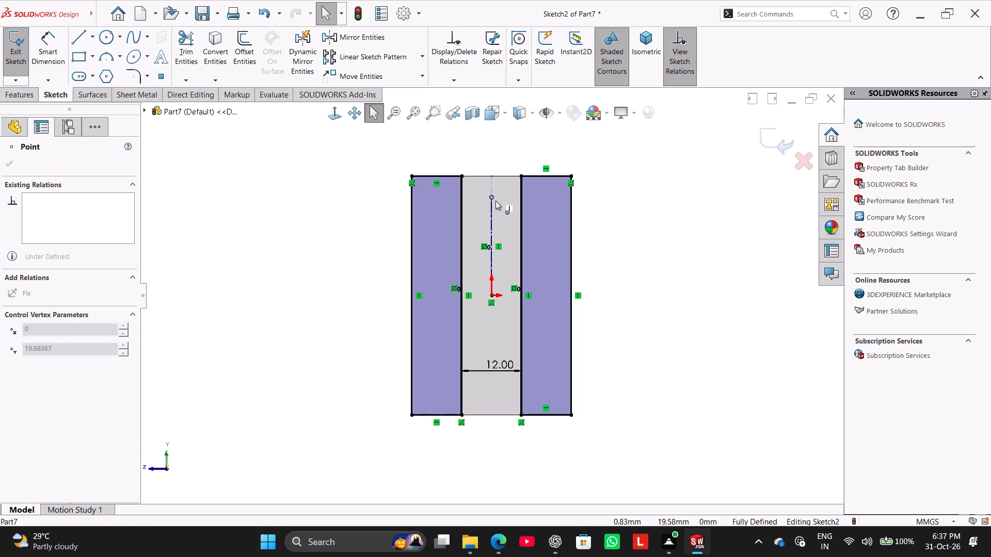
left_click(299, 257)
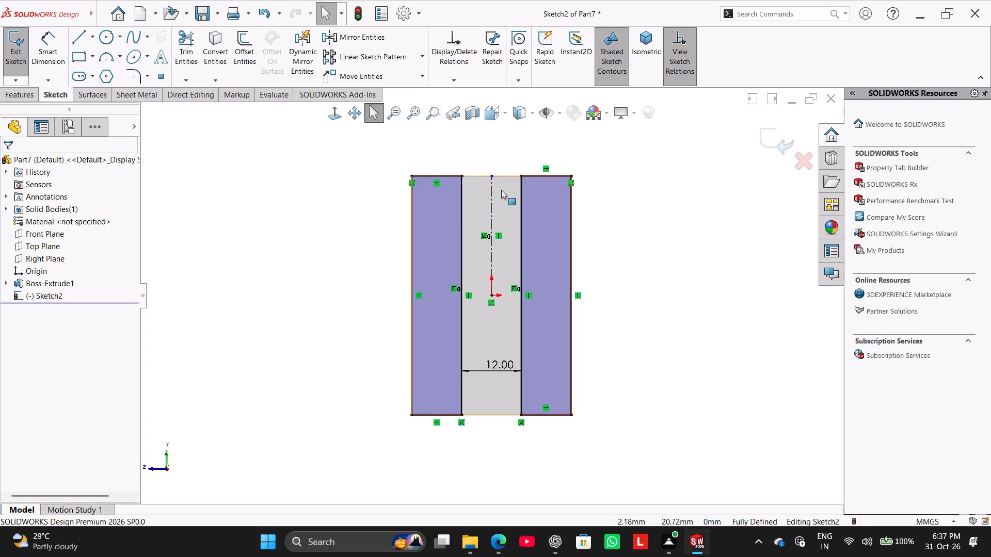
left_click_drag(491, 176, 524, 176)
left_click(310, 239)
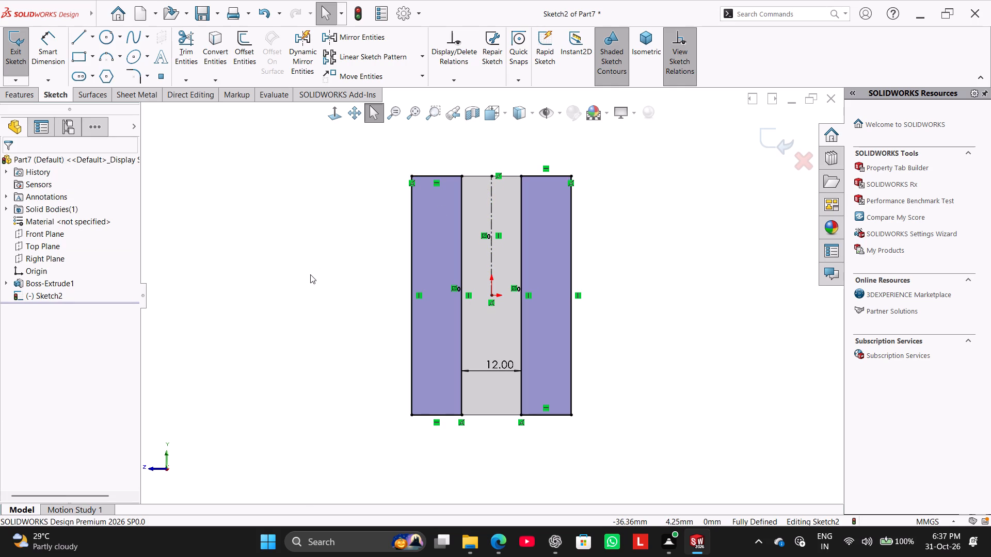
Cut-extrude the two side rectangles into the block with a Blind depth of 29 mm.
middle_click_drag(310, 274, 344, 319)
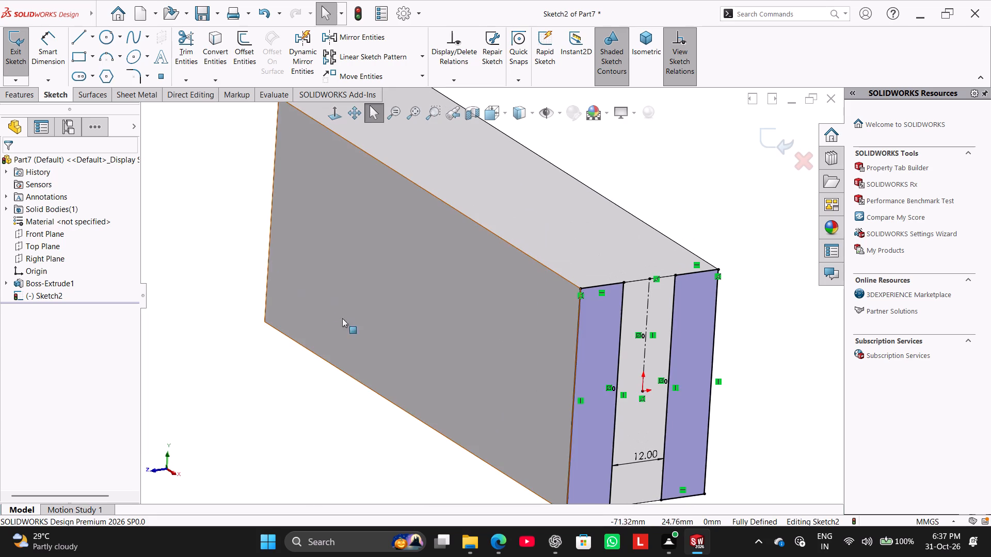
left_click(37, 94)
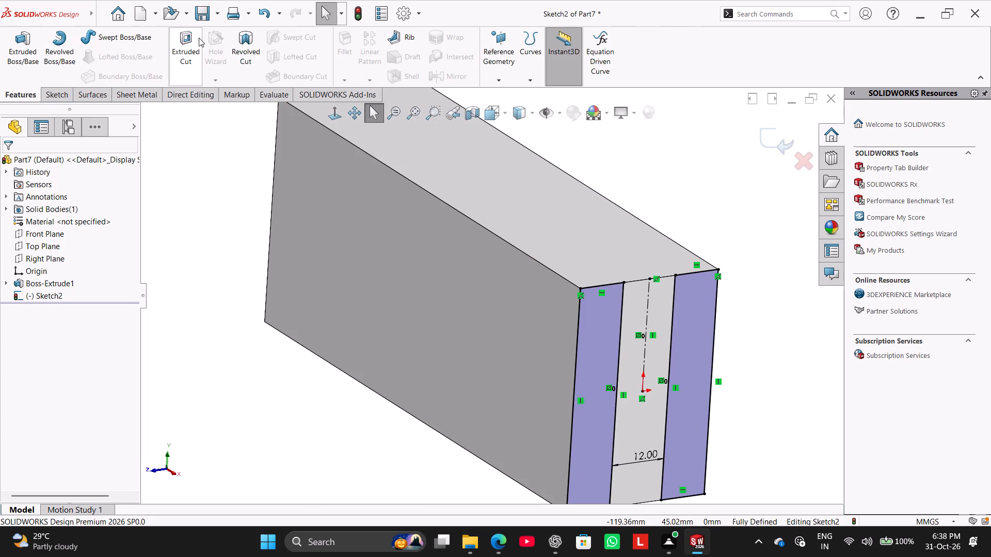
left_click(198, 38)
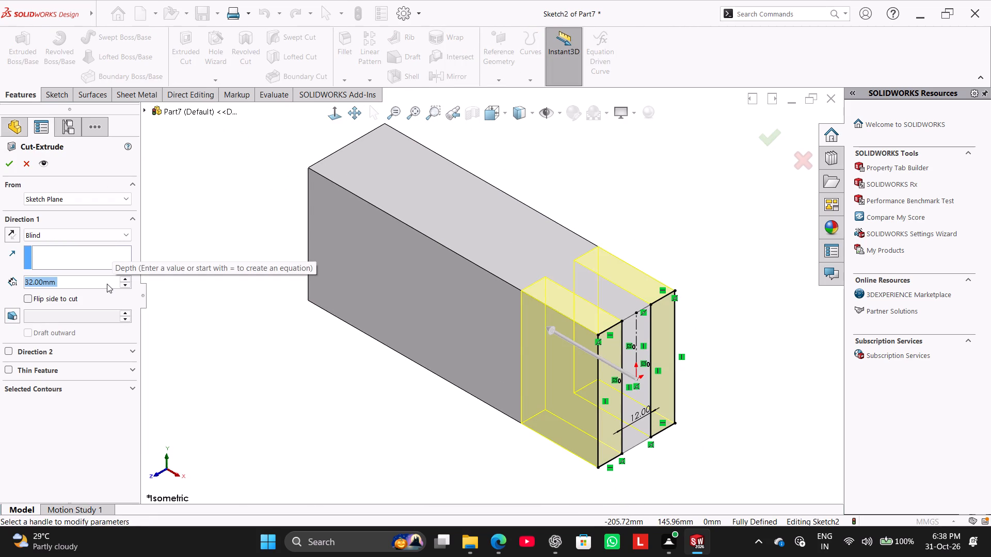
key("2")
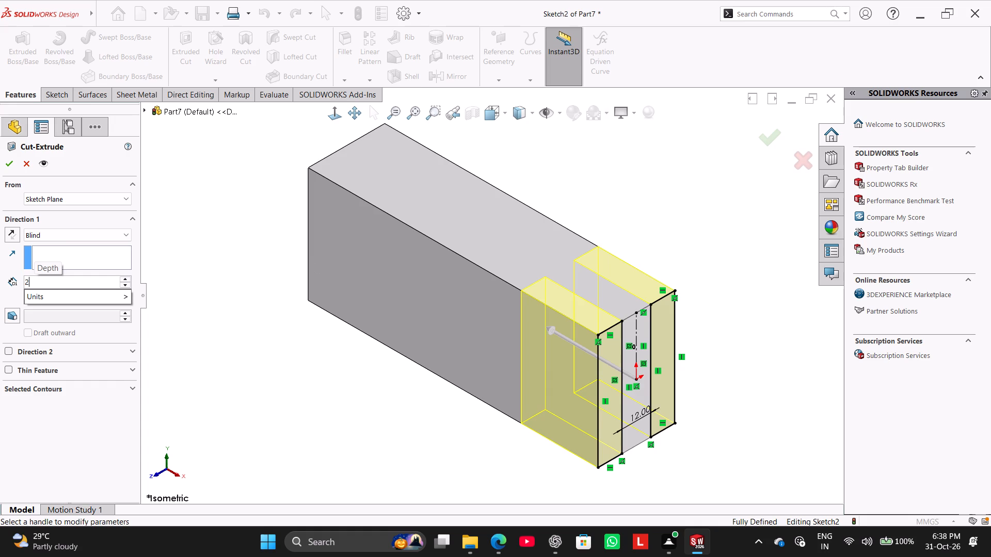
key("9")
key("Return")
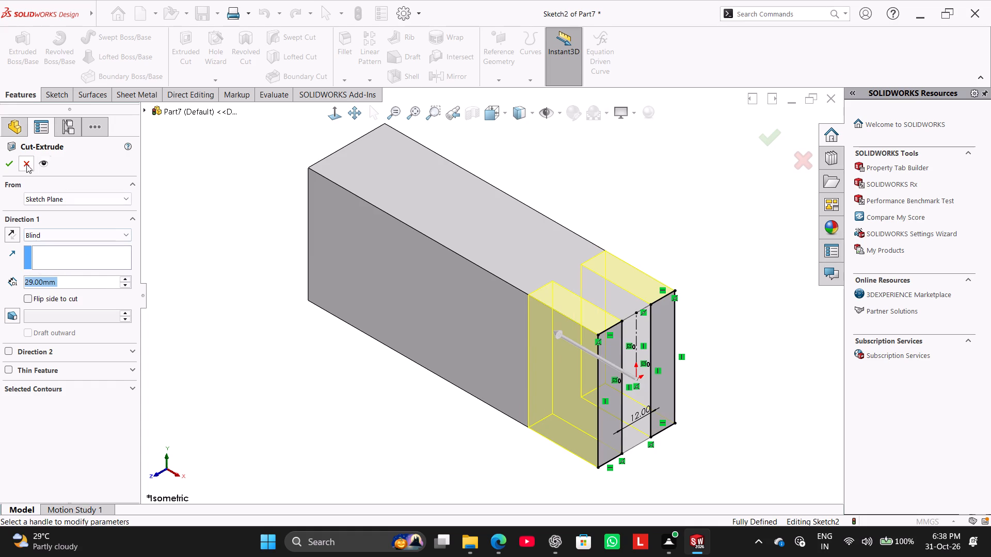
left_click(15, 165)
left_click(257, 326)
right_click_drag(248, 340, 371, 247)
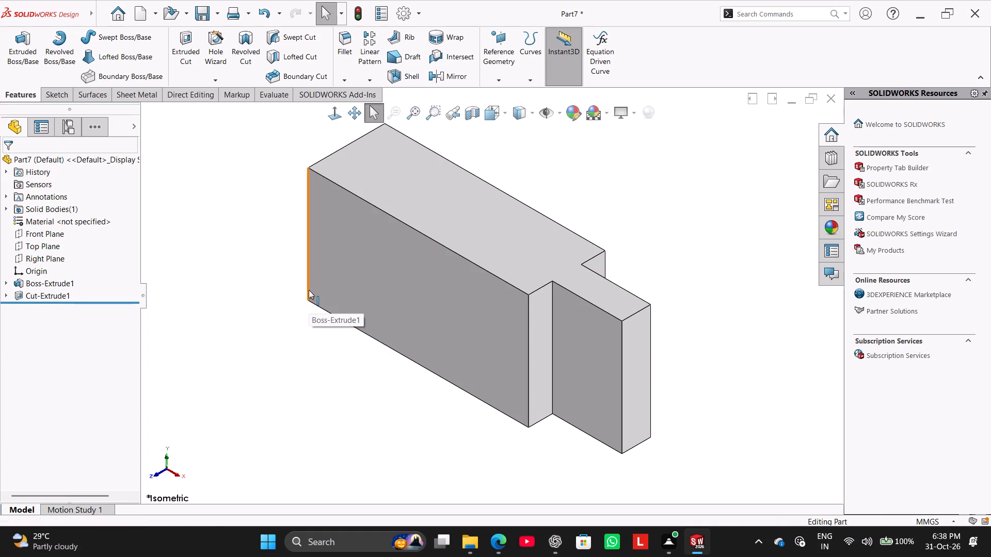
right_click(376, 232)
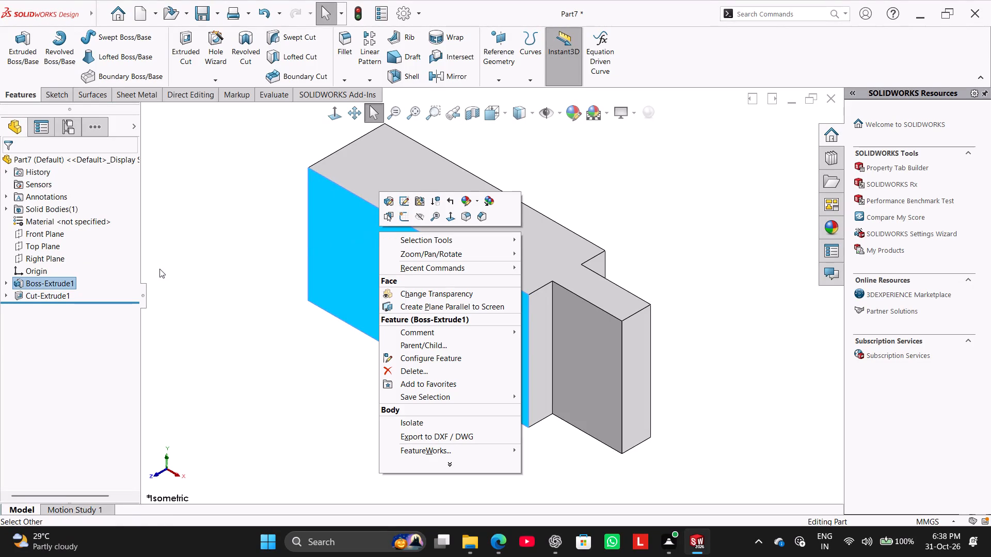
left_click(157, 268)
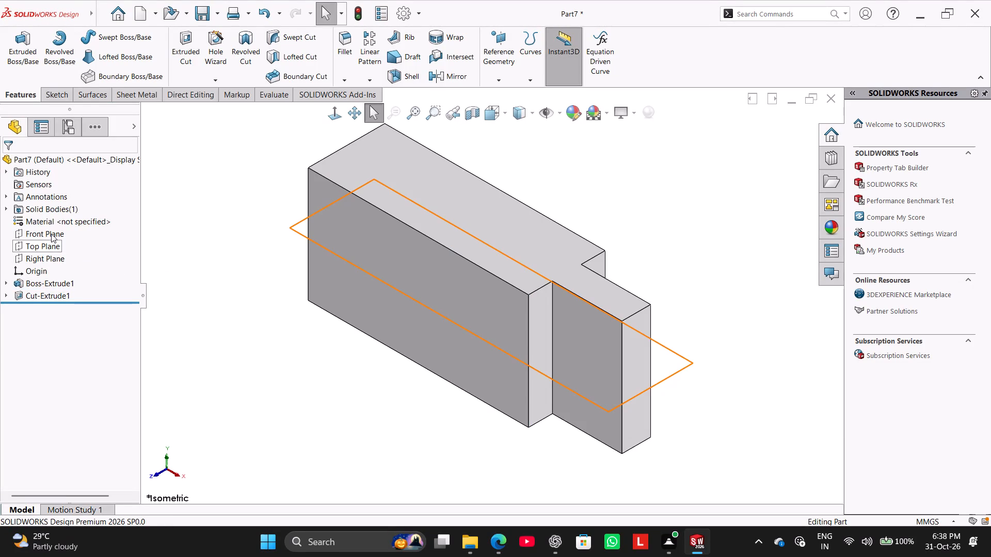
Start a sketch on the Front Plane and draw a circle of about 23.5 mm radius over the block's upper left corner.
left_click(51, 234)
left_click(69, 223)
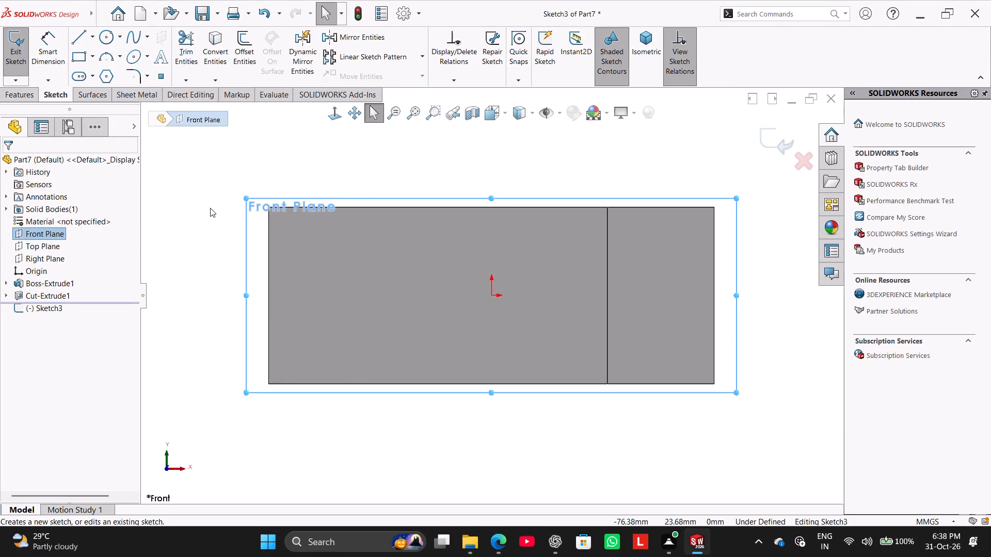
left_click(210, 208)
left_click(108, 30)
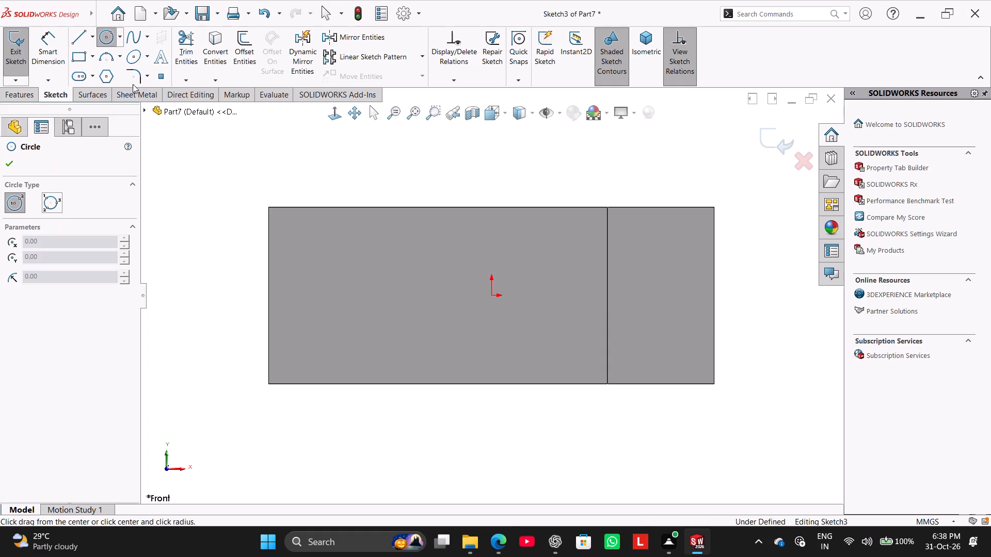
left_click(321, 258)
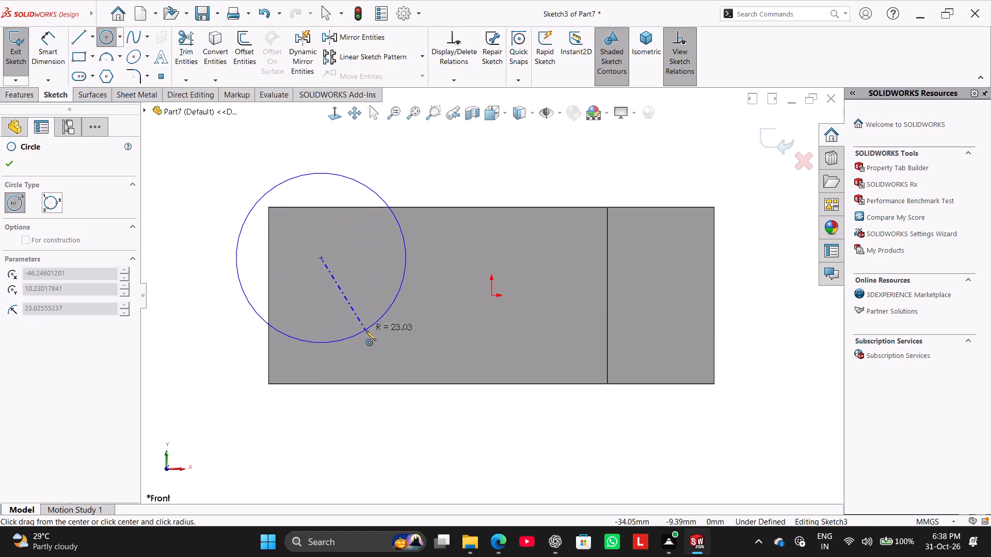
left_click(367, 331)
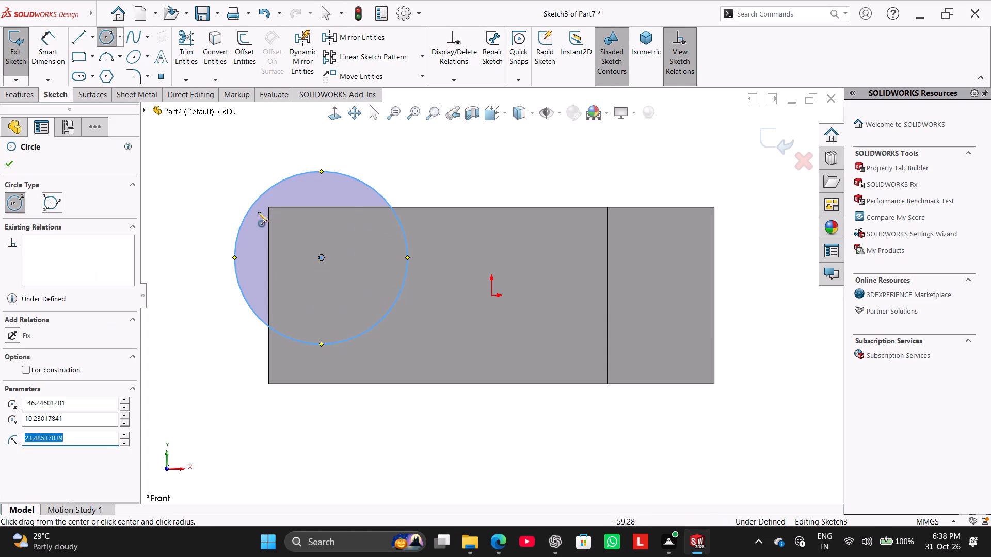
right_click(205, 143)
left_click(227, 155)
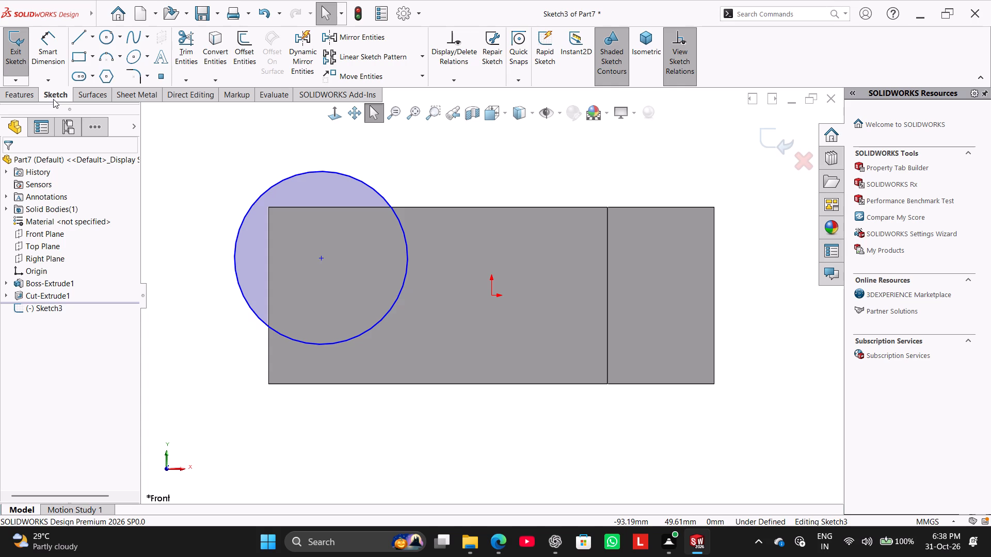
Dimension the circle's centre 12 mm from the block's left edge.
left_click(49, 37)
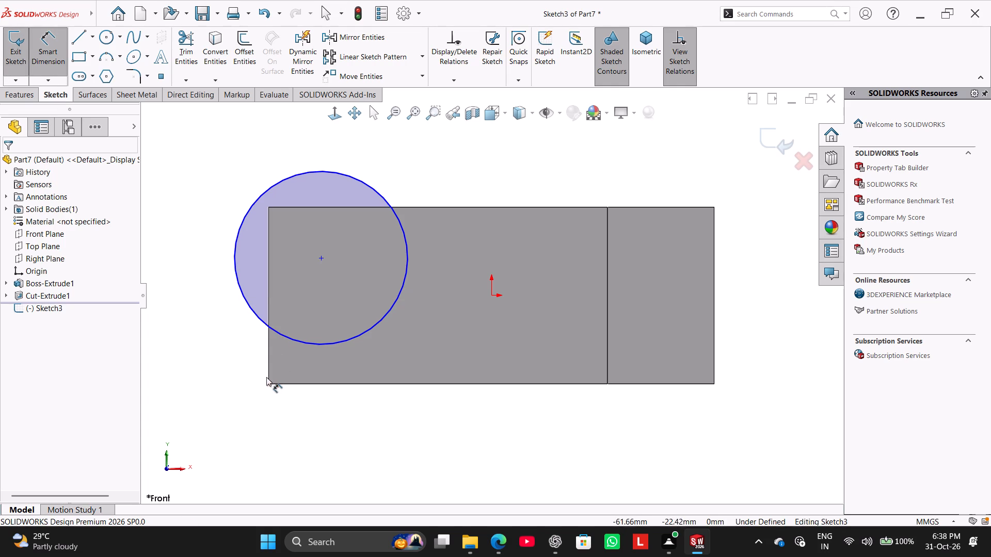
left_click_drag(269, 376, 269, 370)
left_click(321, 256)
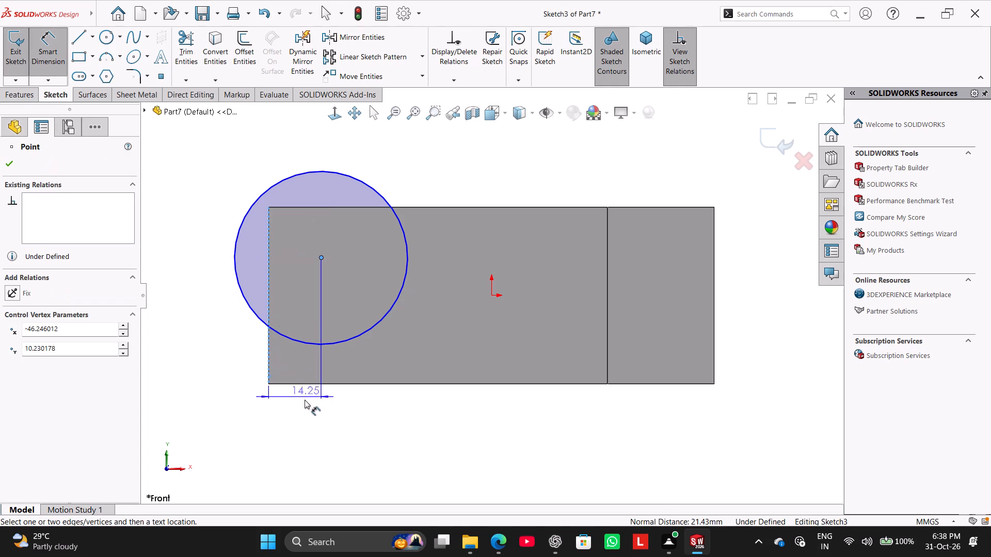
left_click(298, 419)
type("12")
key("Return")
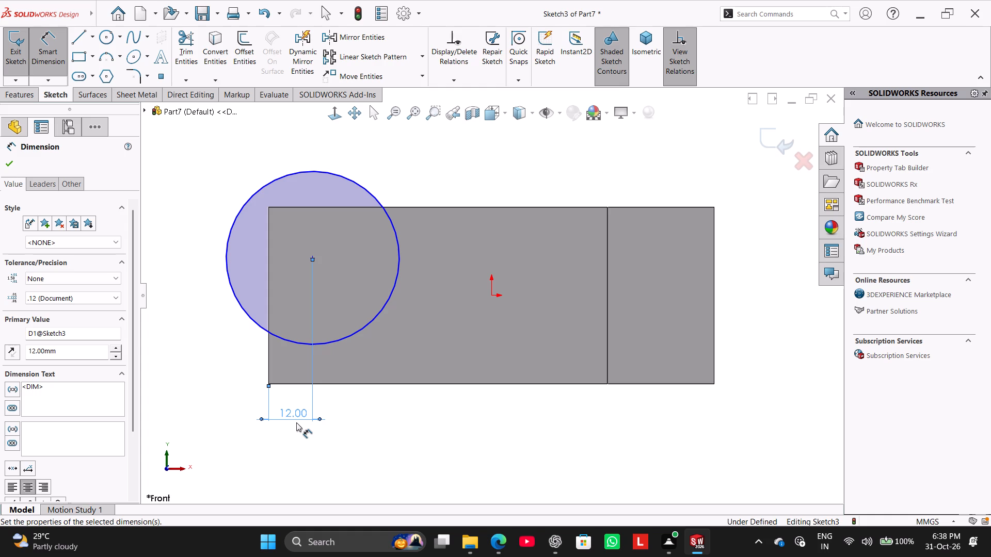
Dimension the circle's centre 44 mm above the block's bottom edge.
left_click(358, 384)
left_click(311, 256)
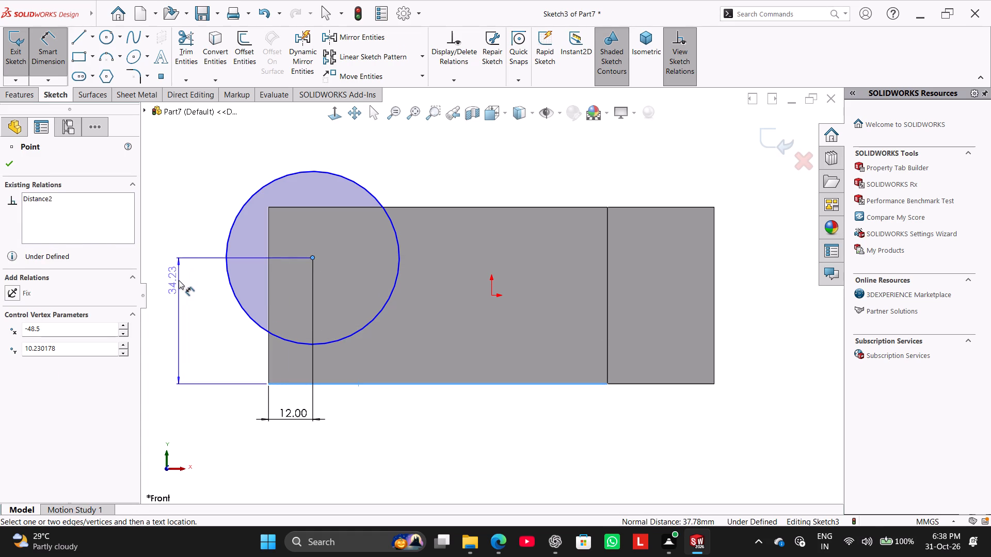
left_click(179, 280)
type("44")
key("Return")
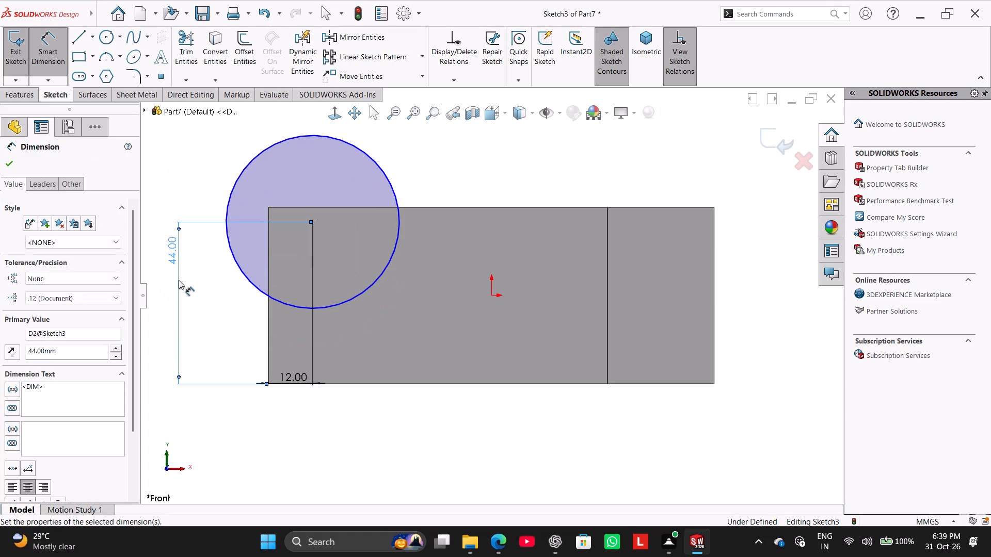
Dimension the circle's diameter as 41 mm.
left_click(243, 167)
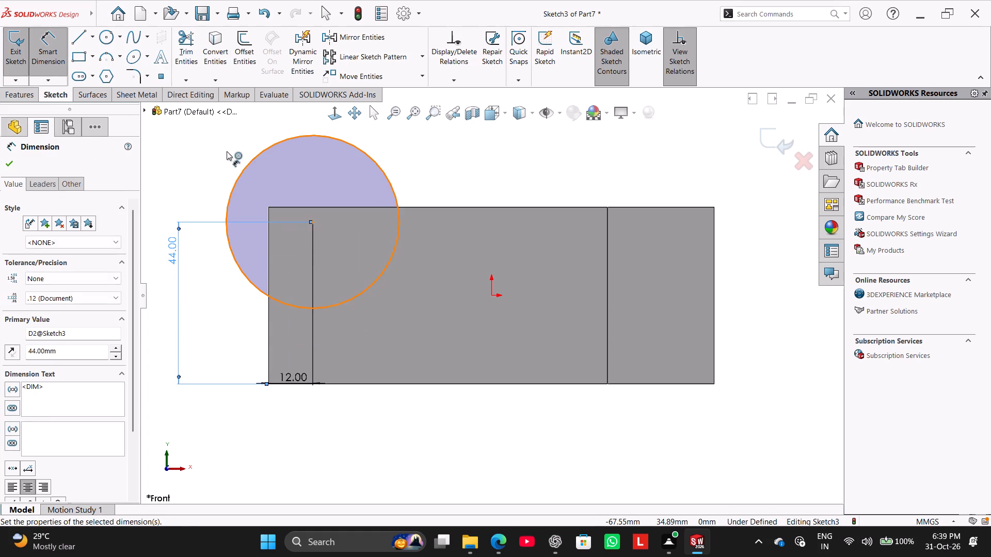
left_click(201, 134)
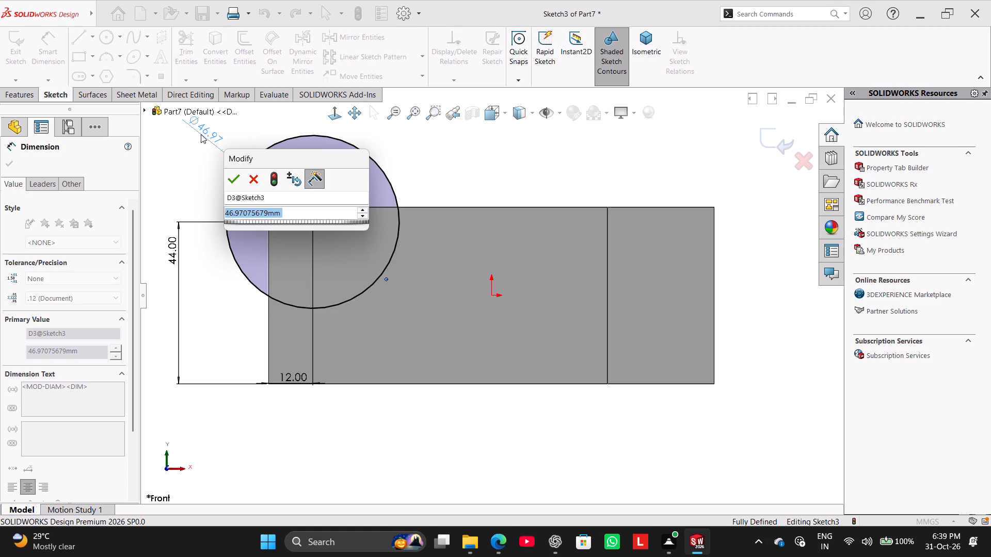
type("41")
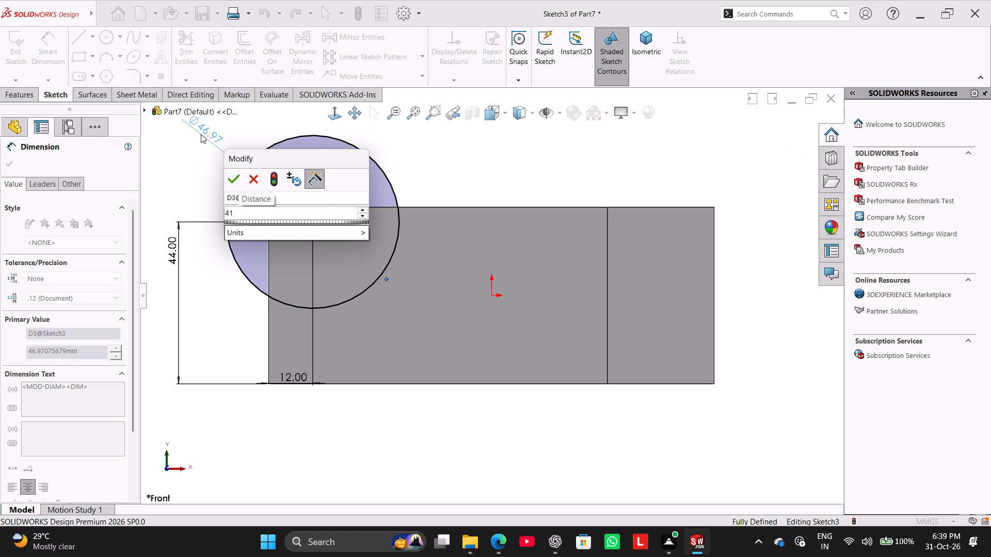
key("Return")
right_click(418, 163)
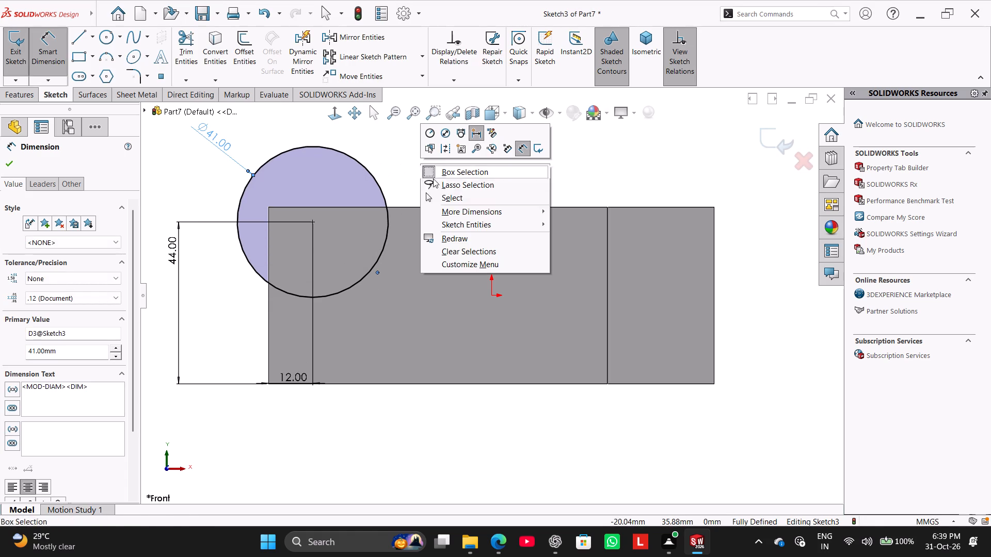
left_click(448, 201)
Extrude the circle as a merged boss with Mid Plane and a depth of 32+3+3 (38 mm).
scroll(447, 201, "up", 2)
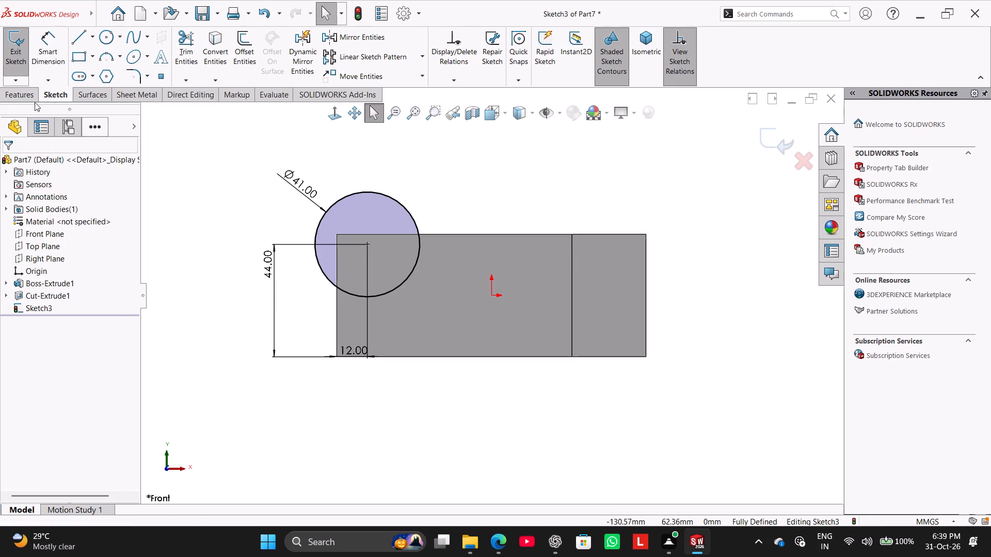
left_click(25, 100)
left_click(16, 47)
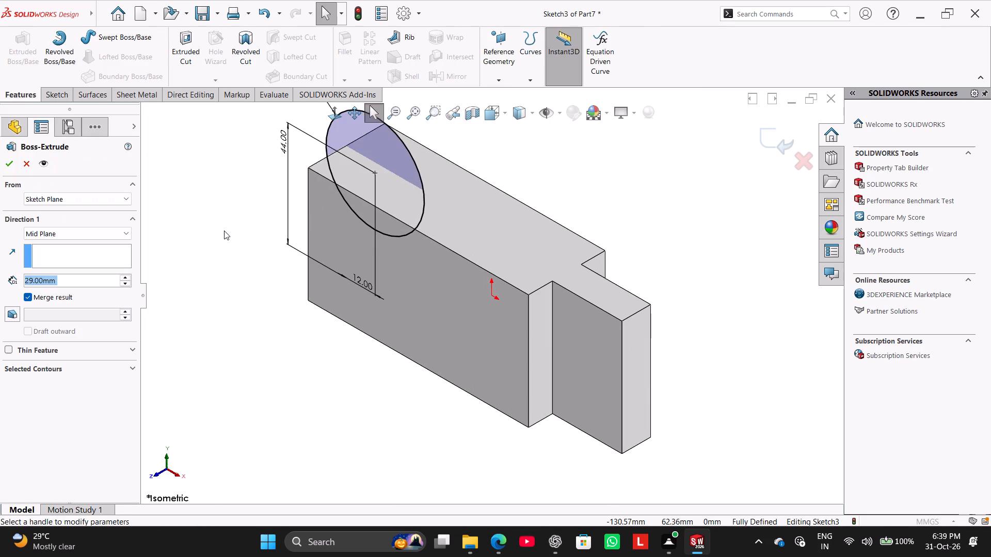
type("32+")
type("3+3")
key("Return")
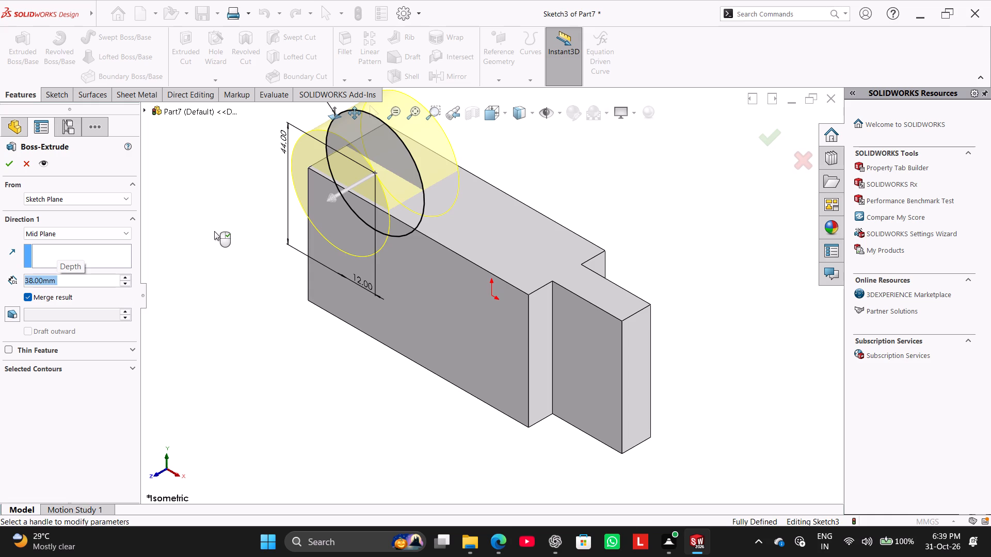
left_click(11, 162)
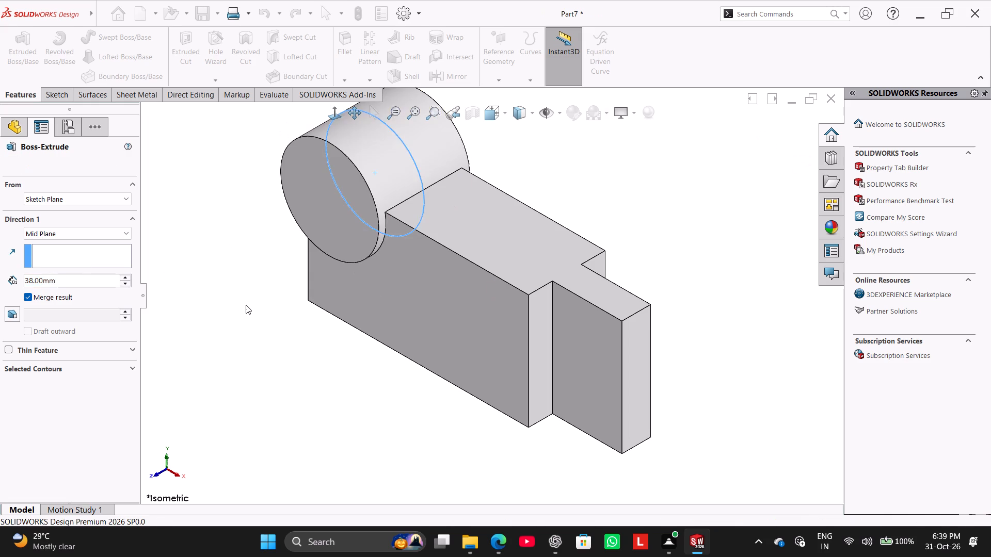
left_click(245, 304)
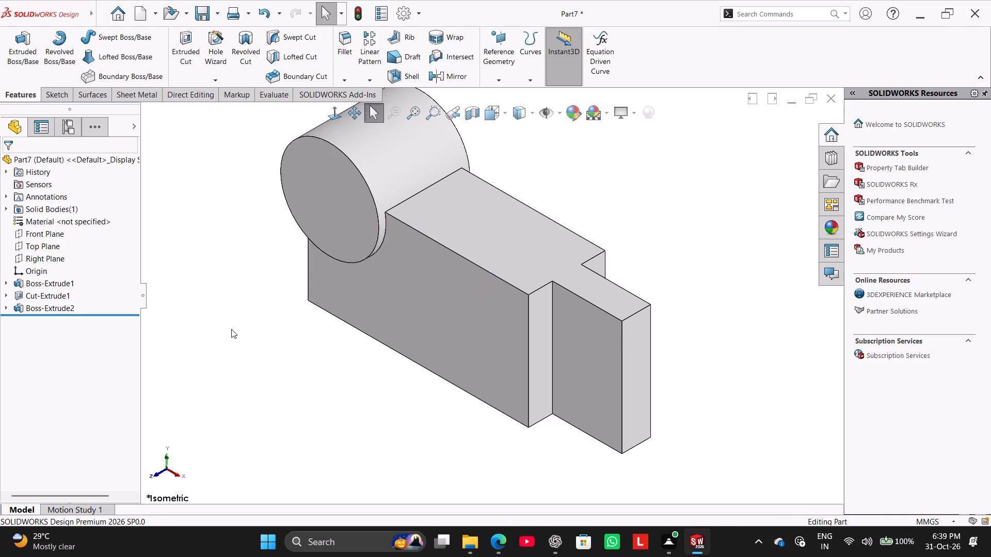
Sketch on the block's front face: about 11 mm along the top edge, a slanted line, about 36.6 mm horizontal, and a line up to the cylinder.
middle_click_drag(226, 323, 245, 340)
right_click_drag(226, 343, 240, 301)
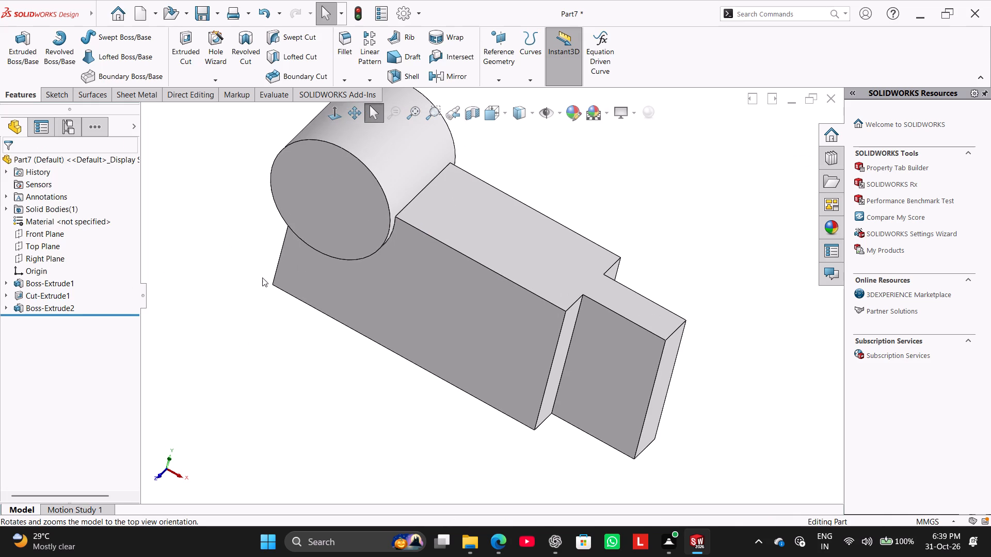
right_click_drag(239, 320, 295, 234)
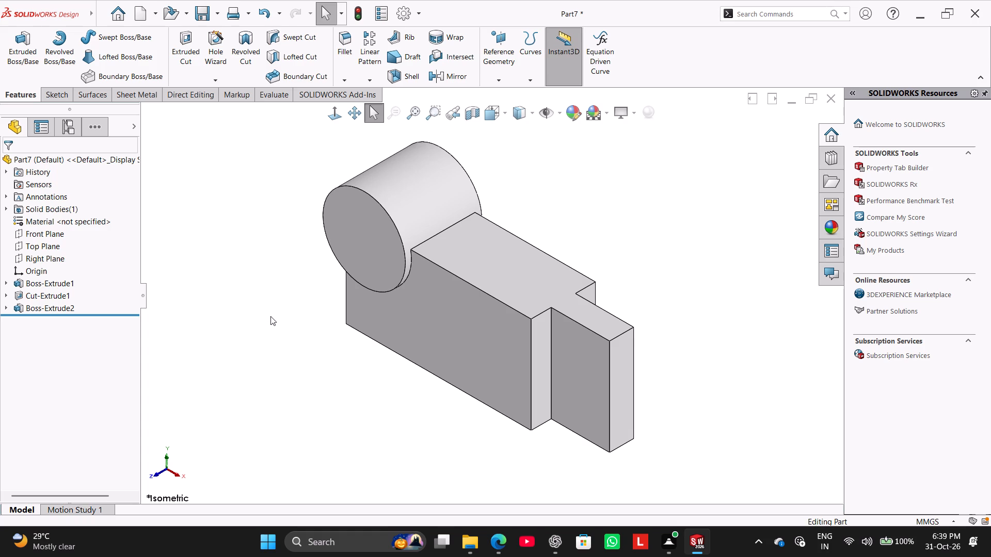
right_click(478, 338)
left_click(508, 301)
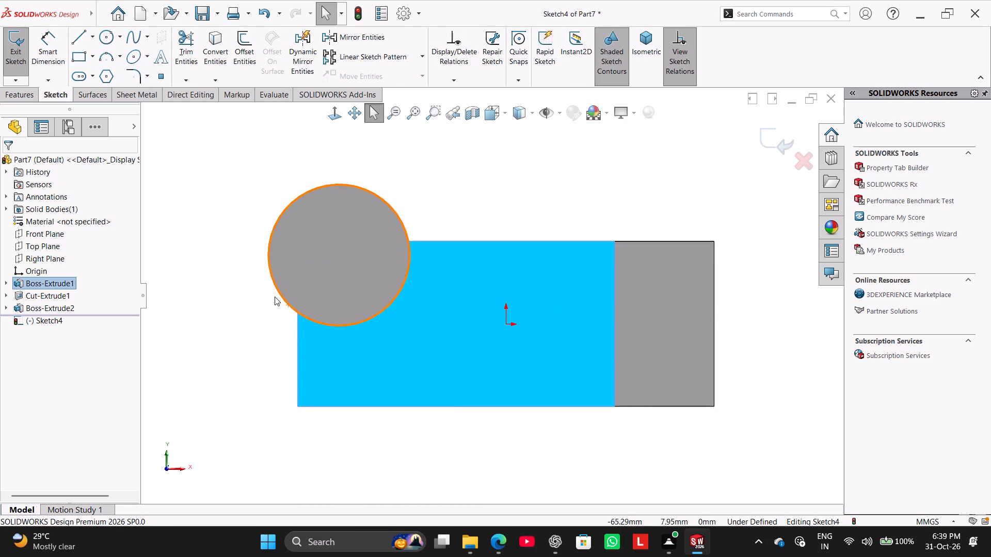
left_click(253, 301)
middle_click_drag(252, 305, 212, 424)
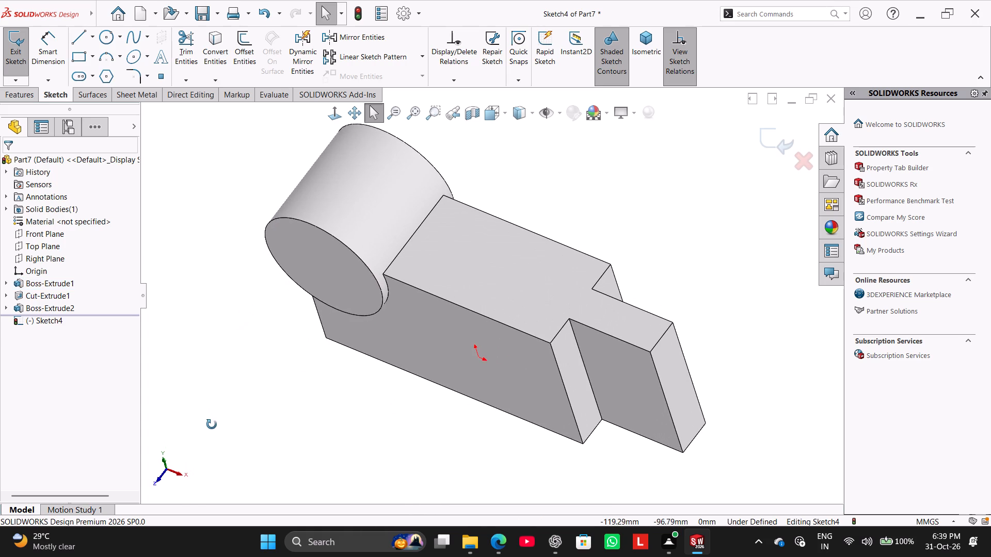
middle_click_drag(212, 424, 227, 410)
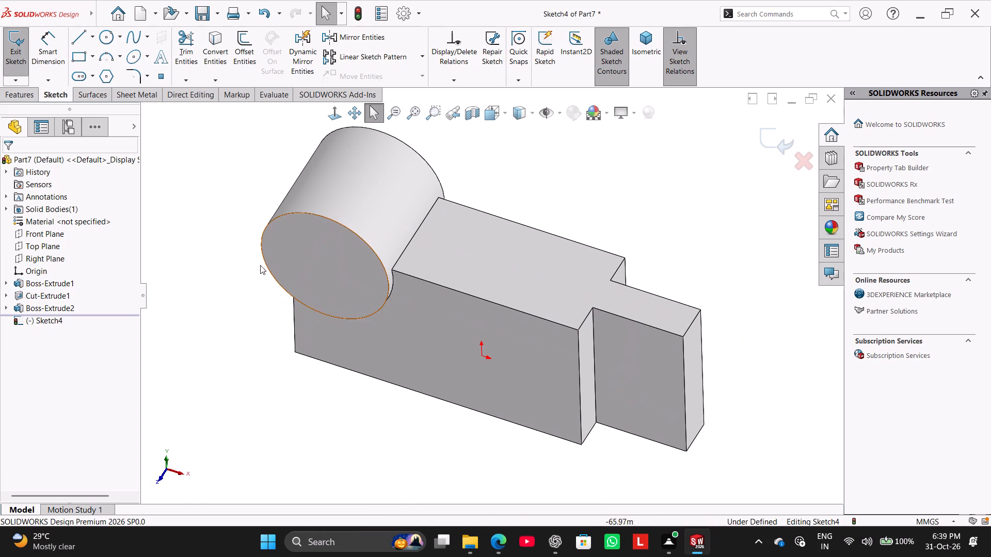
left_click(340, 114)
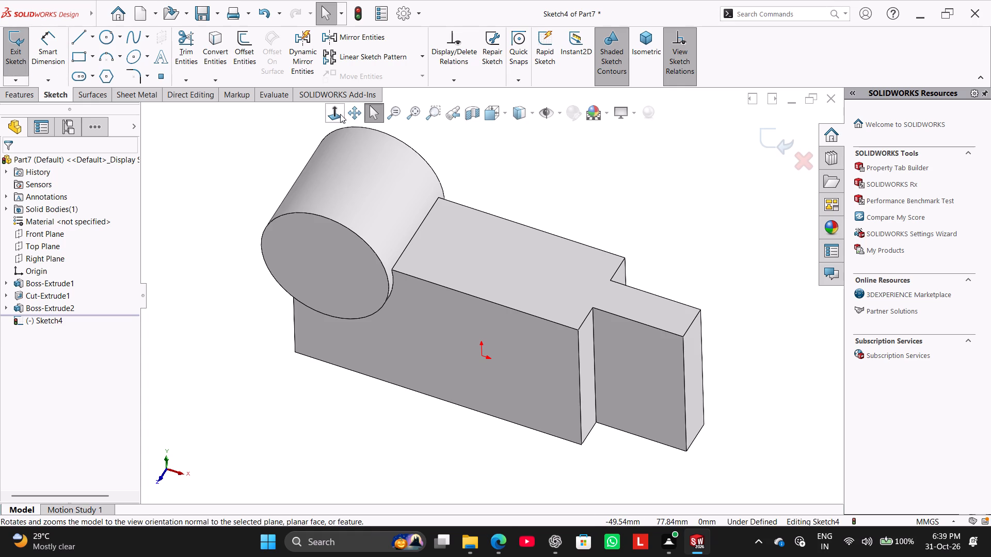
left_click(190, 196)
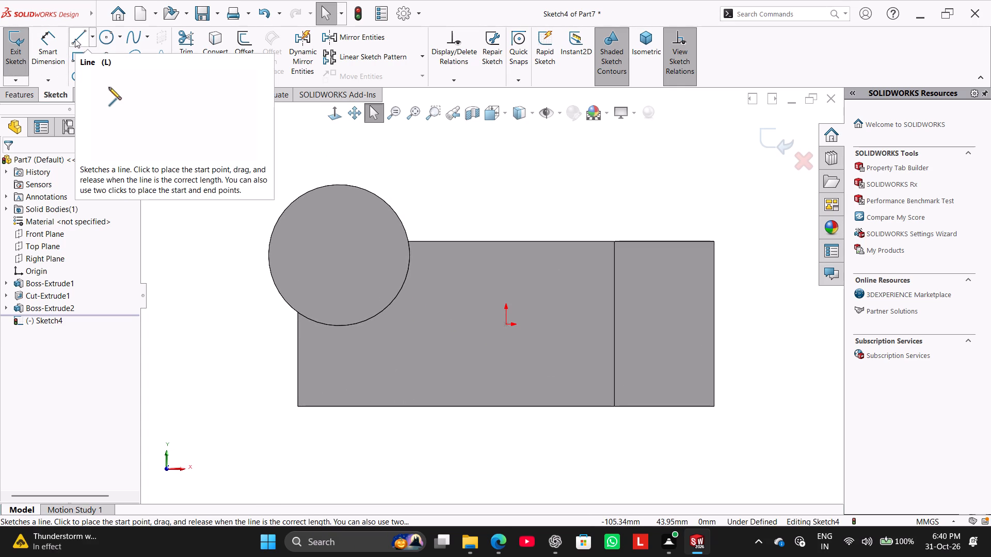
left_click(75, 39)
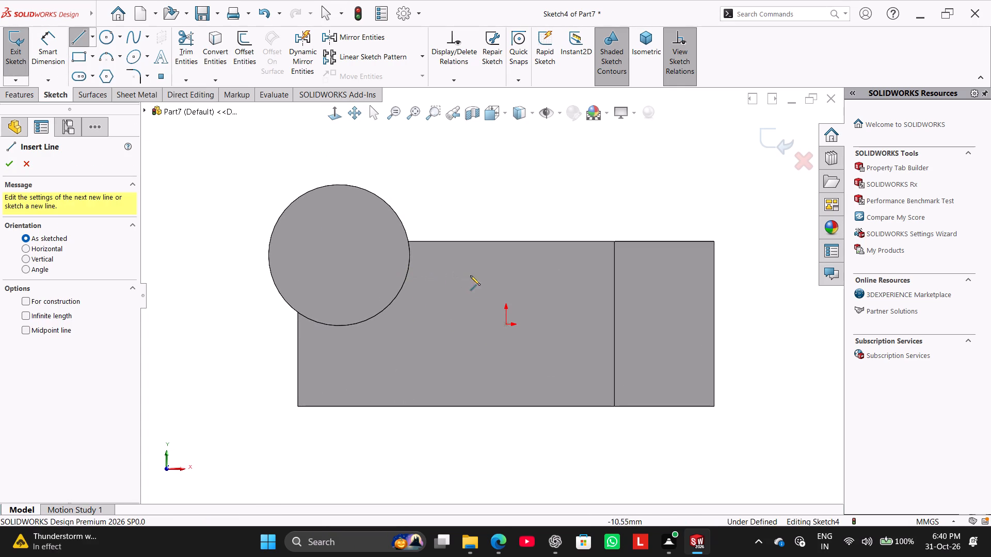
left_click(615, 242)
left_click(577, 240)
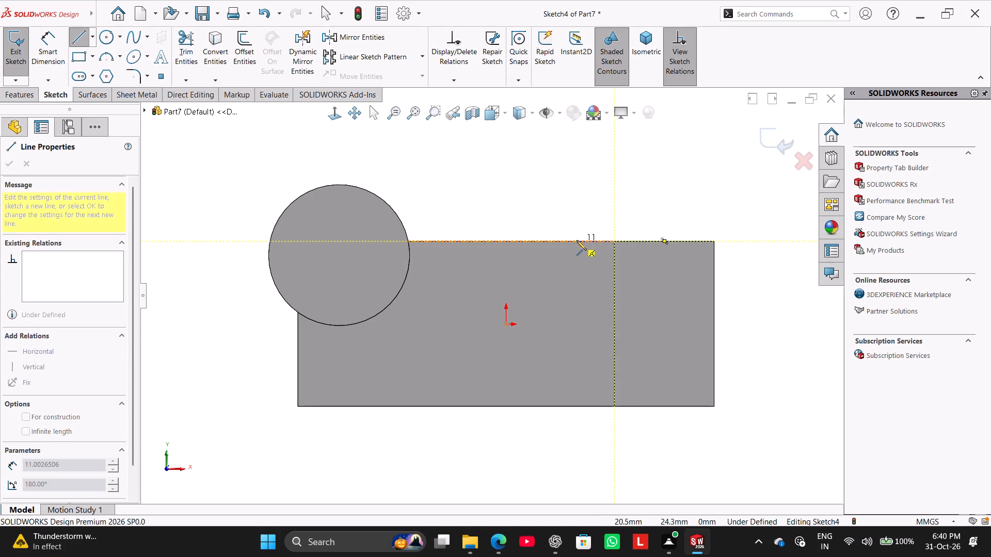
left_click(533, 306)
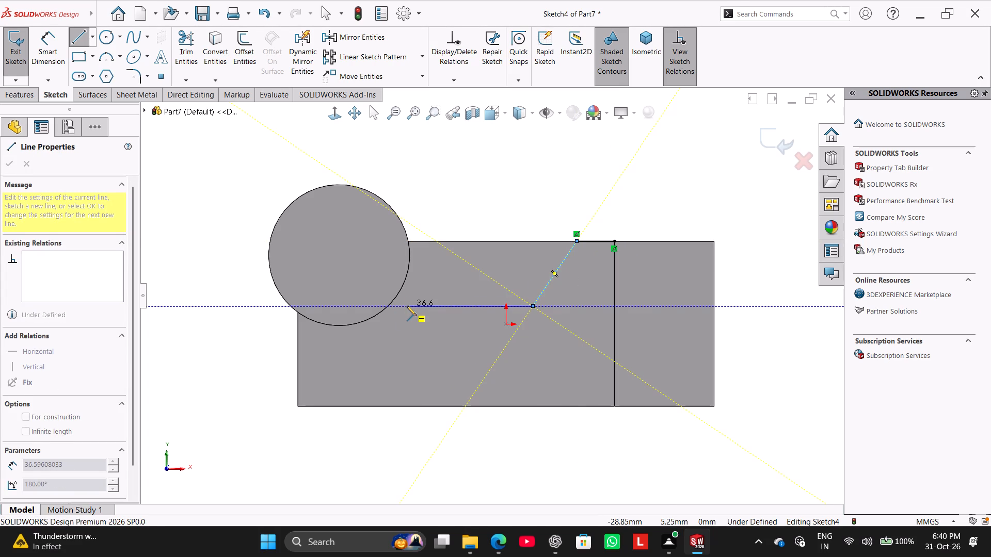
left_click(407, 306)
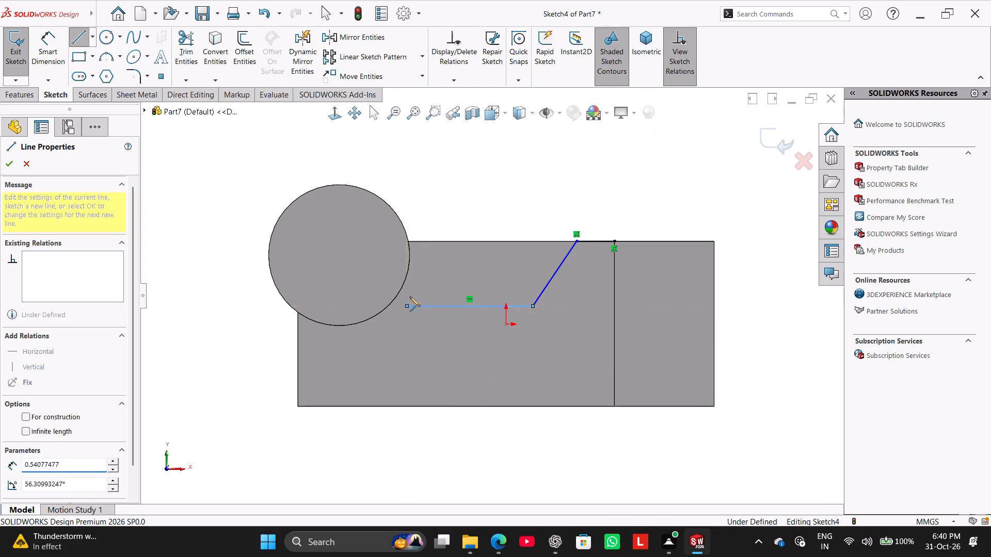
left_click(410, 241)
right_click(407, 202)
left_click(424, 211)
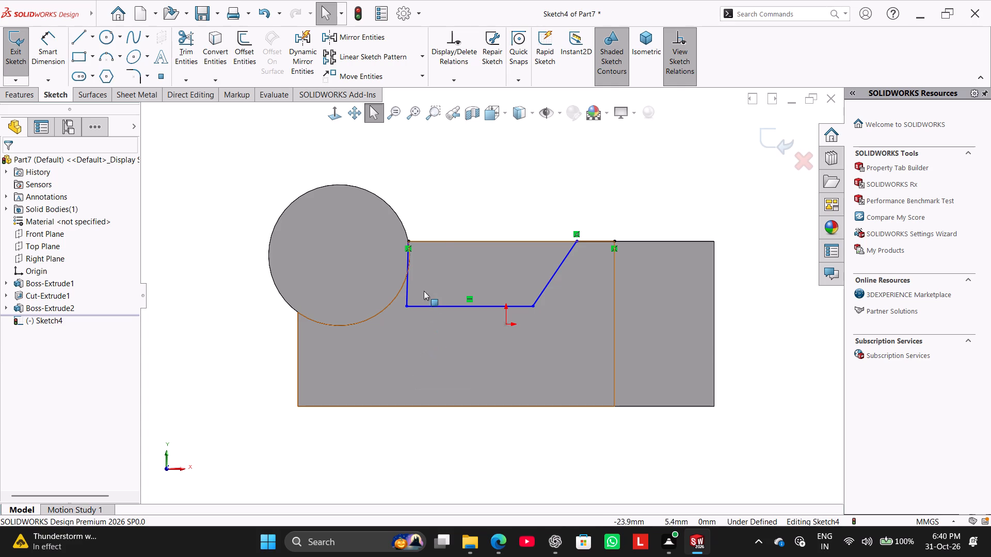
Dimension the profile's horizontal bottom line 29 mm above the block's bottom edge.
middle_click_drag(451, 223, 395, 293)
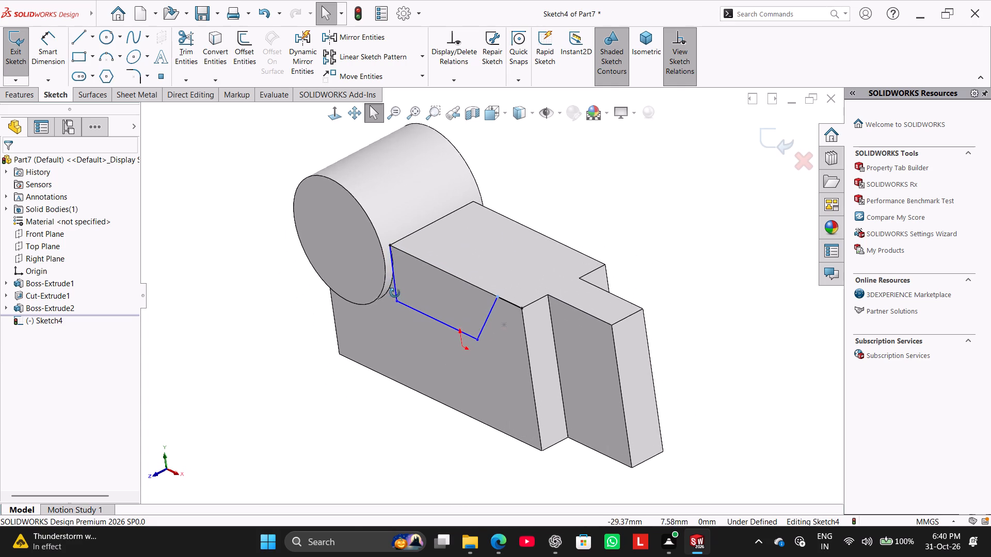
middle_click_drag(395, 293, 415, 276)
left_click(337, 121)
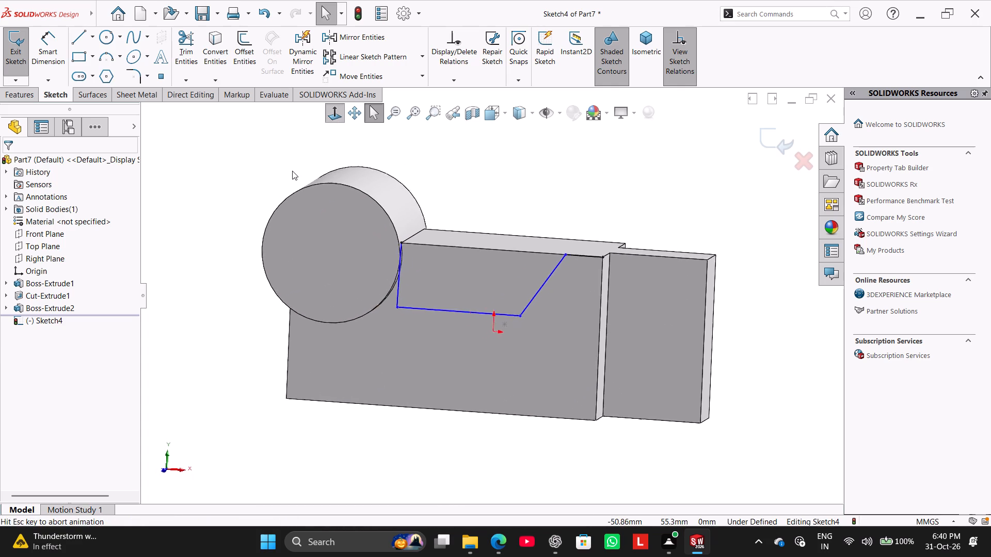
left_click(265, 151)
left_click(50, 48)
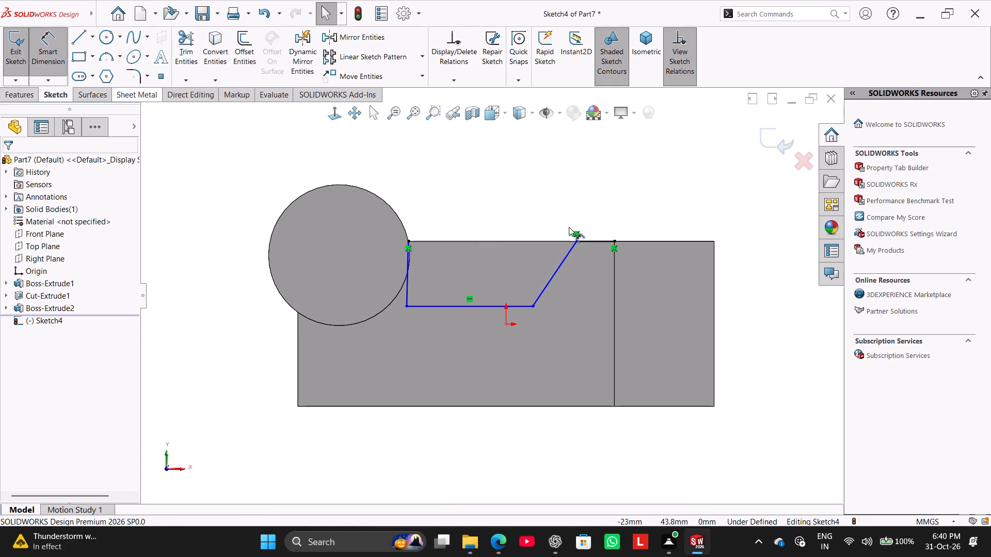
left_click(516, 308)
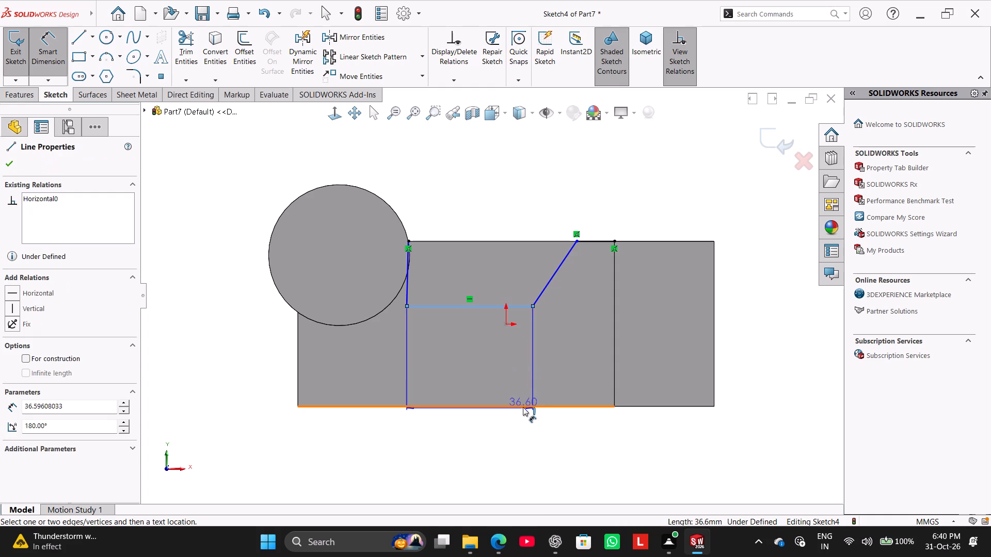
left_click(523, 407)
left_click(541, 364)
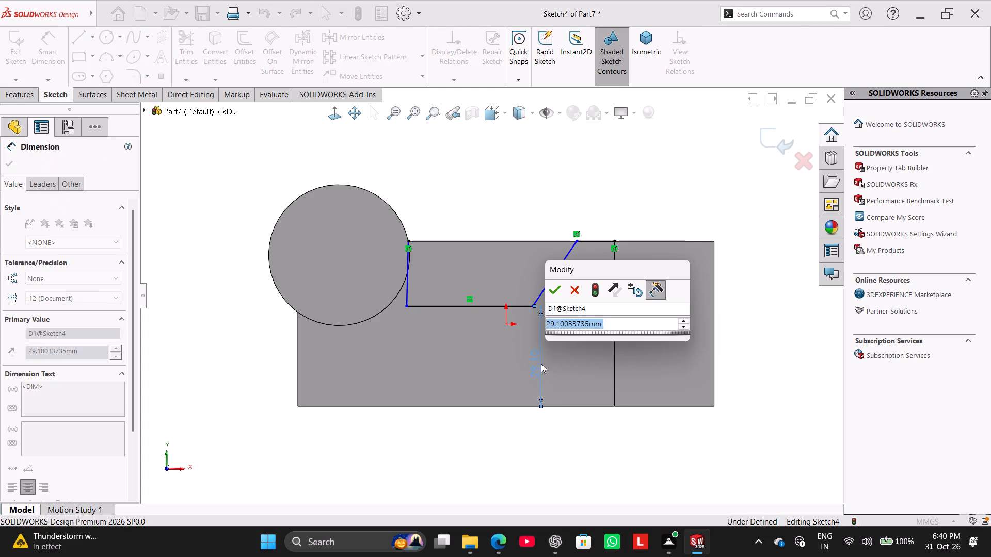
type("29")
key("Return")
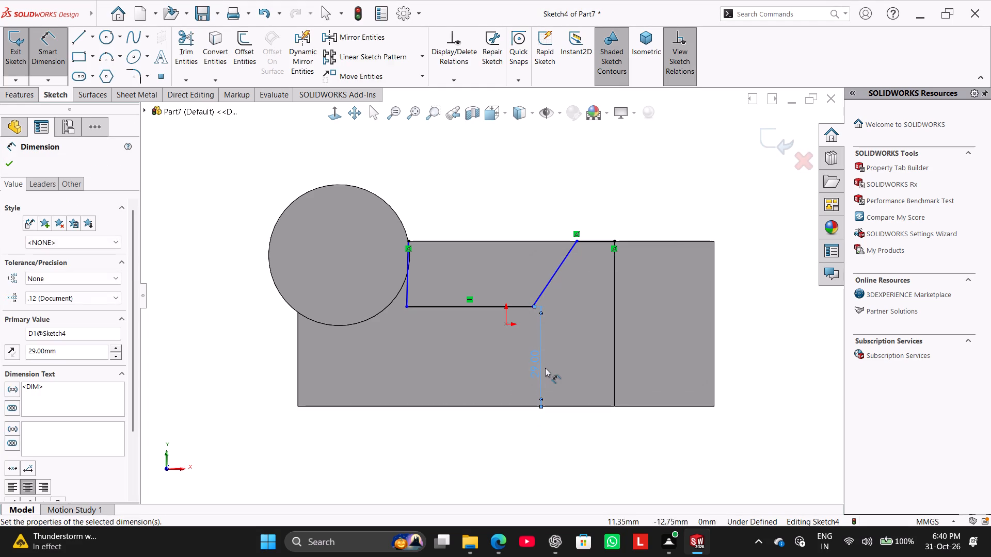
Dimension the angle between the slanted line and the vertical edge at the tongue as 30°.
left_click(560, 268)
left_click(613, 278)
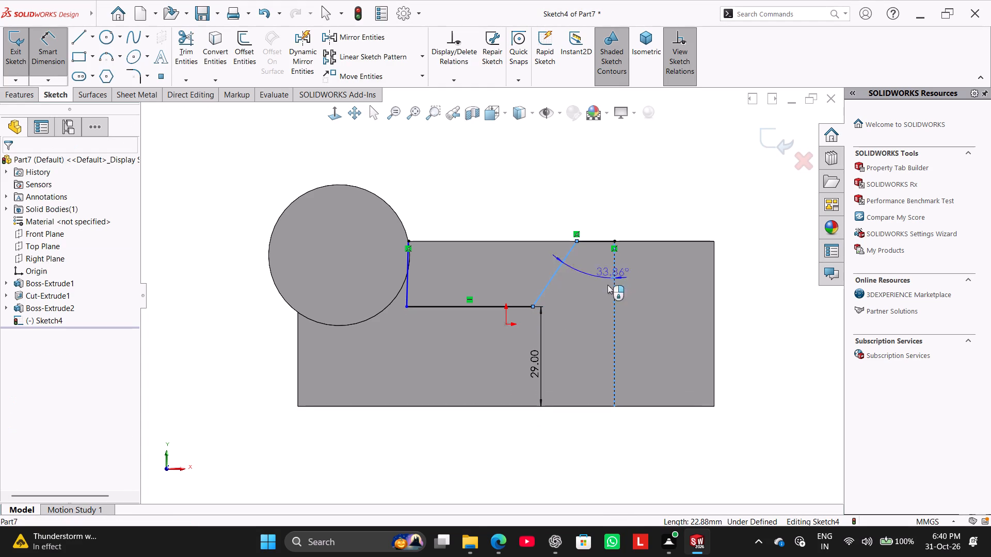
left_click(590, 298)
type("30")
key("Return")
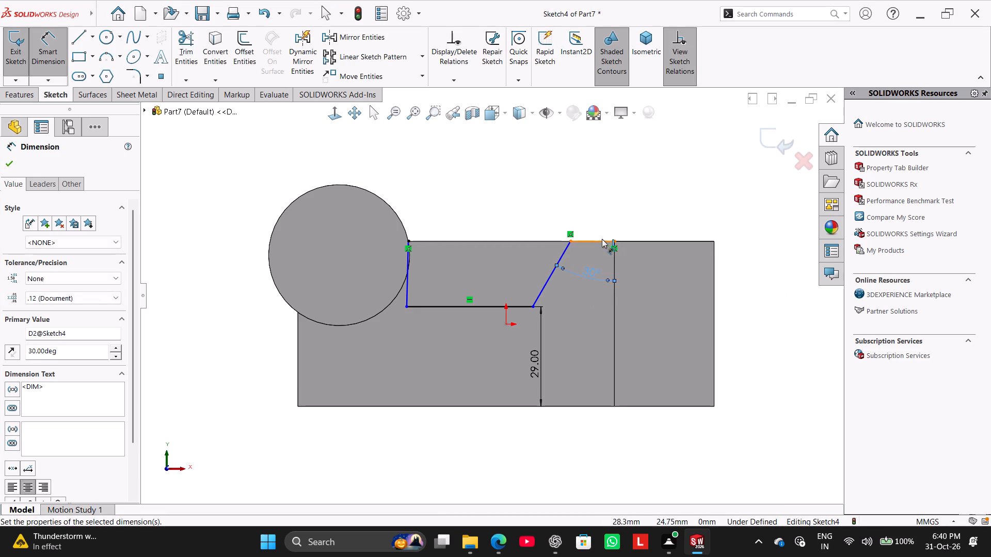
Dimension the short line along the block's top edge as 12 mm.
left_click(597, 244)
left_click(597, 201)
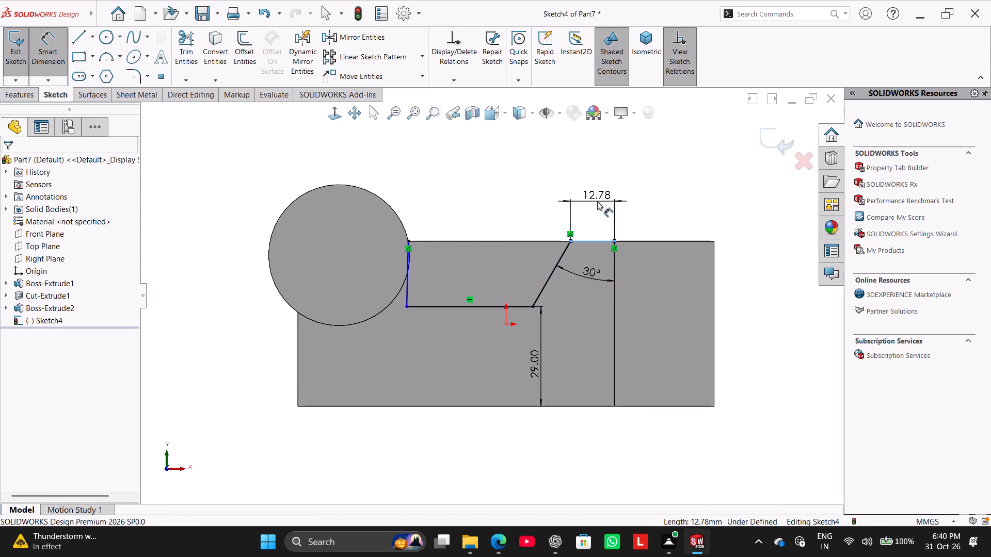
type("12")
key("Return")
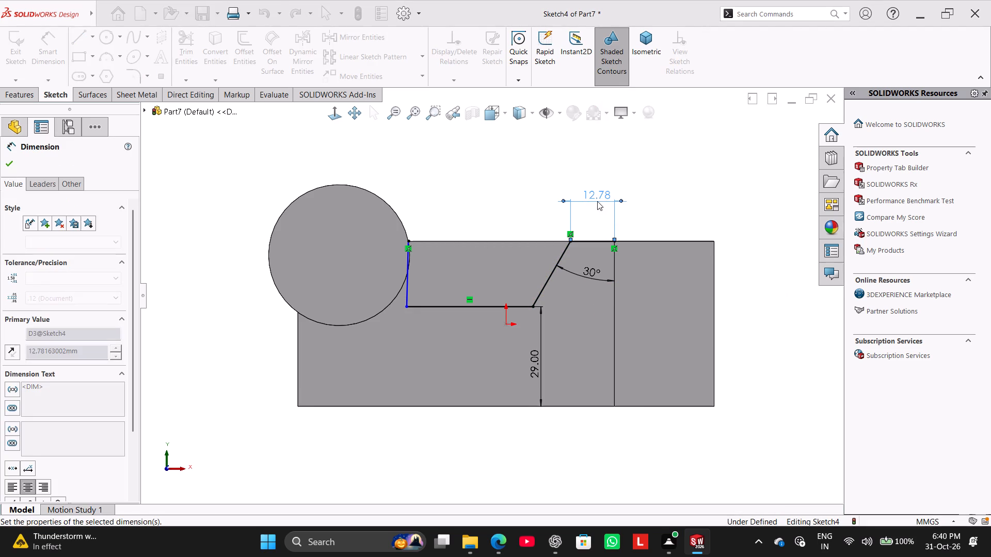
right_click(485, 188)
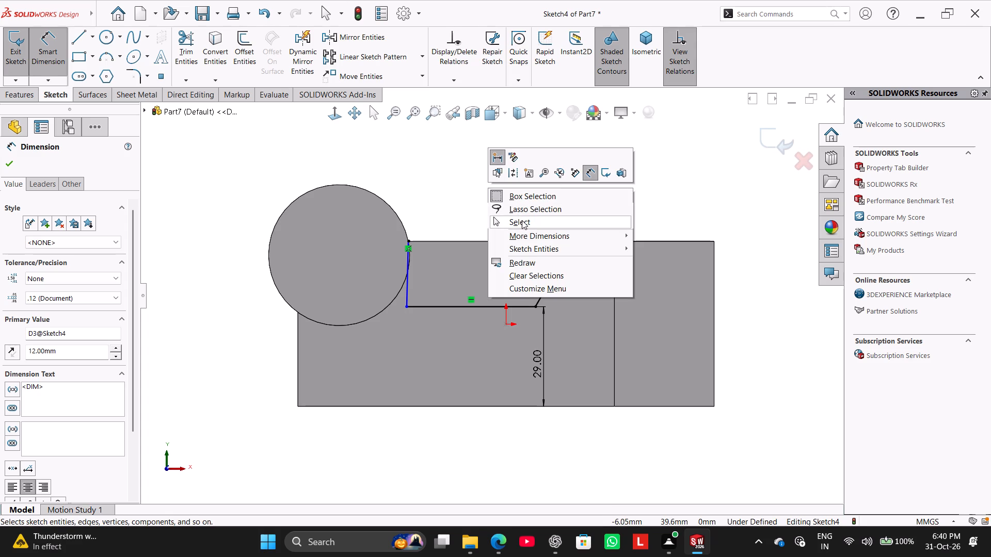
left_click(522, 220)
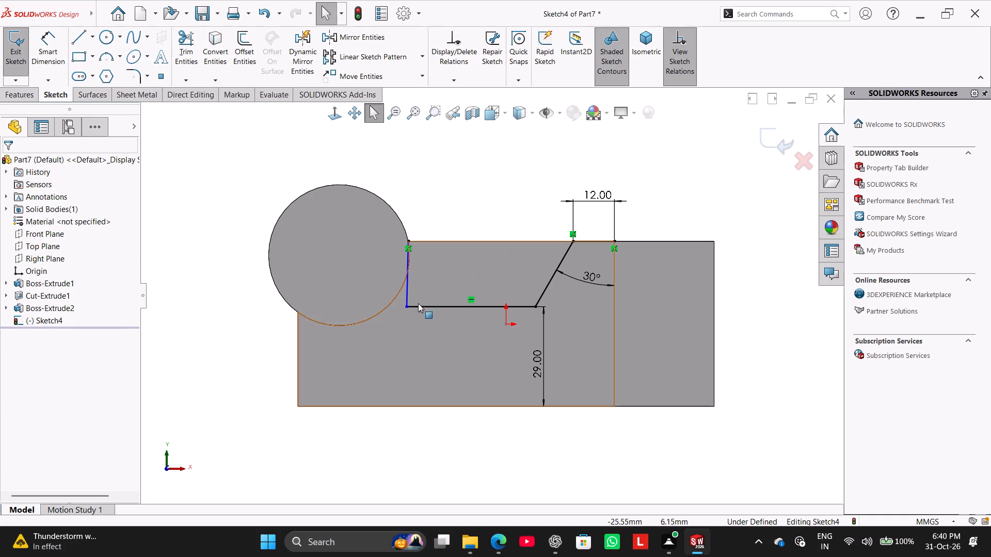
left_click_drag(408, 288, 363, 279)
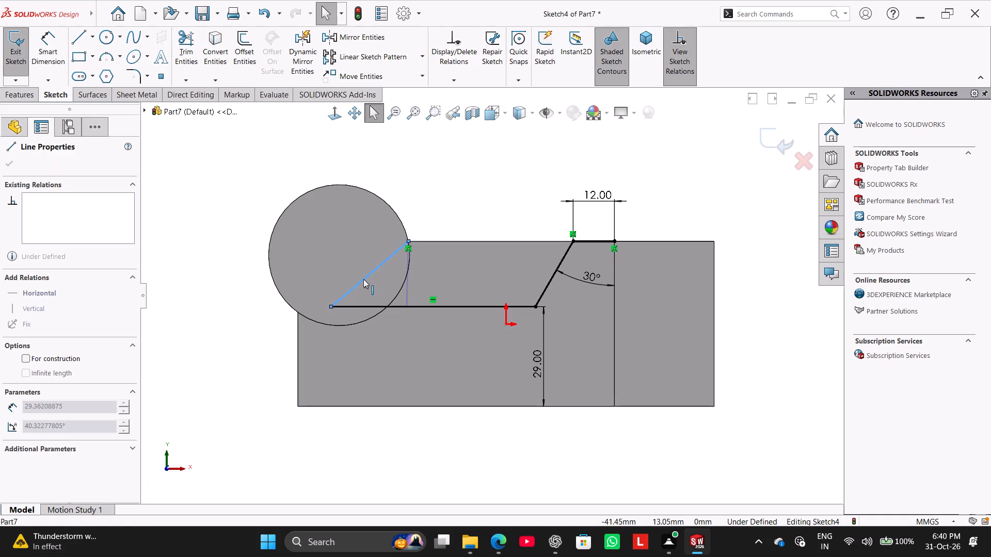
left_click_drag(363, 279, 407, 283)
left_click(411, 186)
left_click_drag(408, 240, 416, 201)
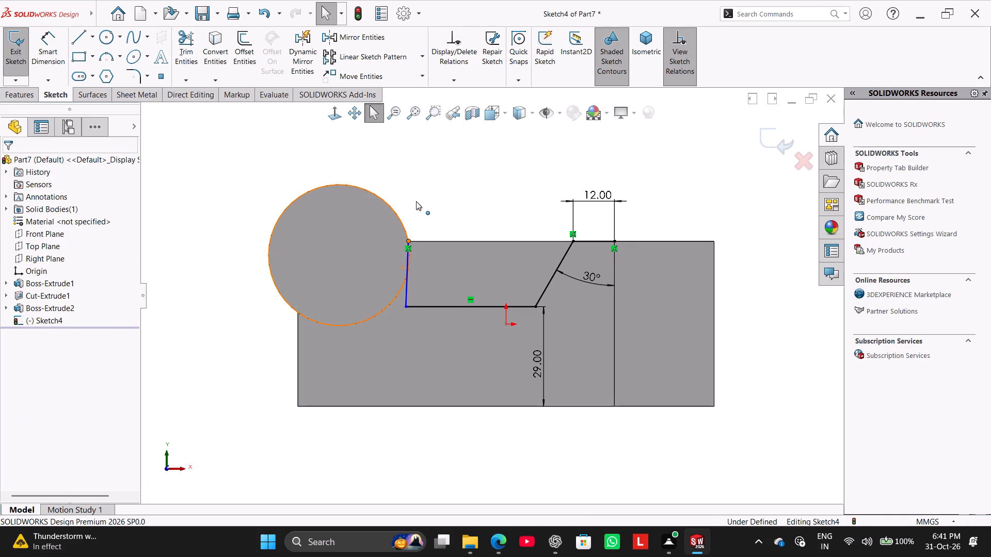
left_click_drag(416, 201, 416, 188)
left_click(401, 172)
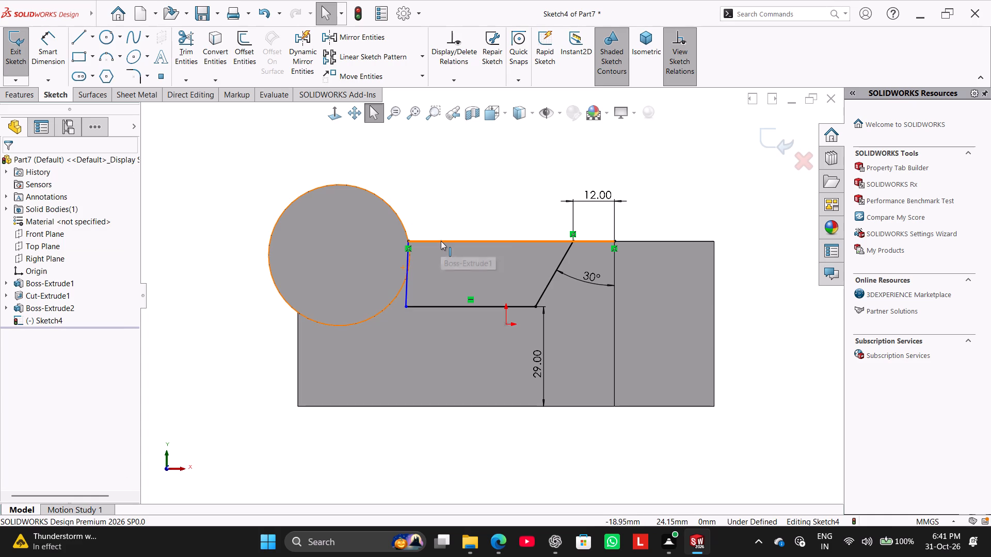
Convert the block's top front edge between the cylinder and the tongue into a sketch line.
left_click(441, 241)
left_click(217, 49)
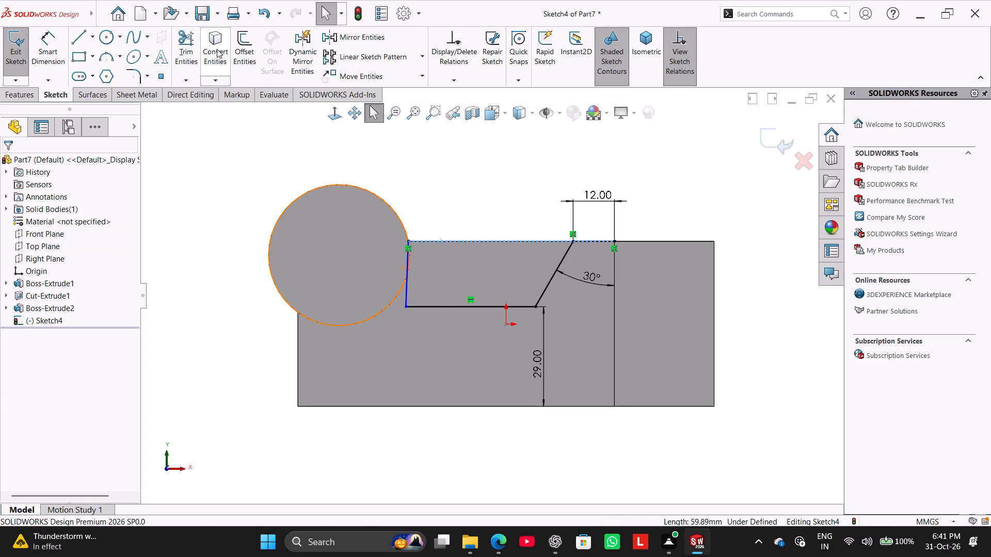
middle_click_drag(490, 201, 492, 255)
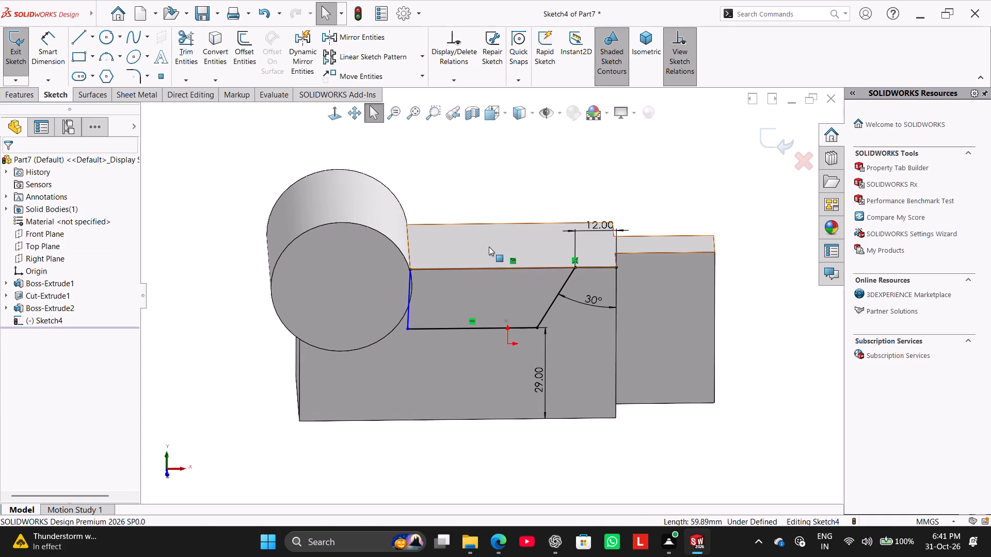
left_click(336, 112)
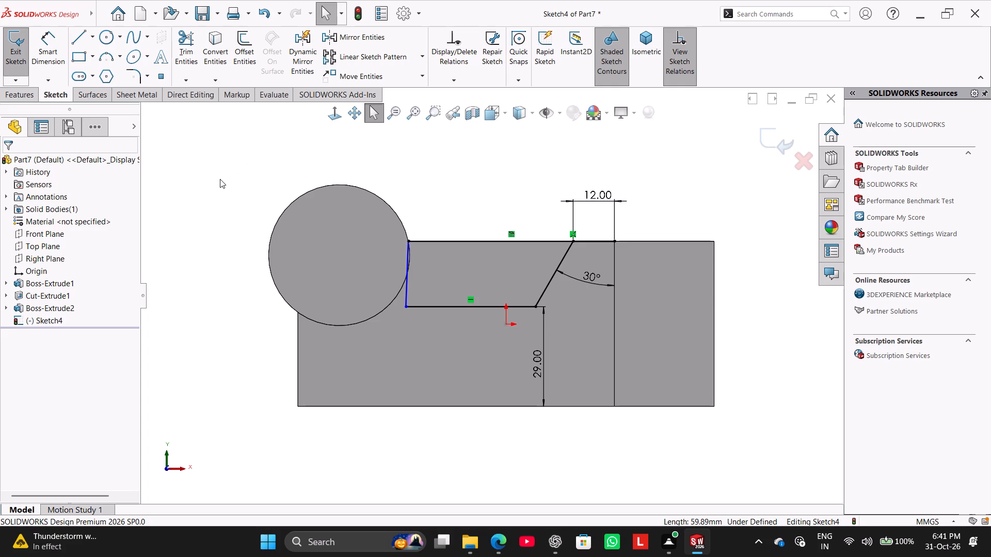
Trim away the top-edge sketch lines between the slanted line and the tongue, leaving a closed recess profile.
left_click(198, 53)
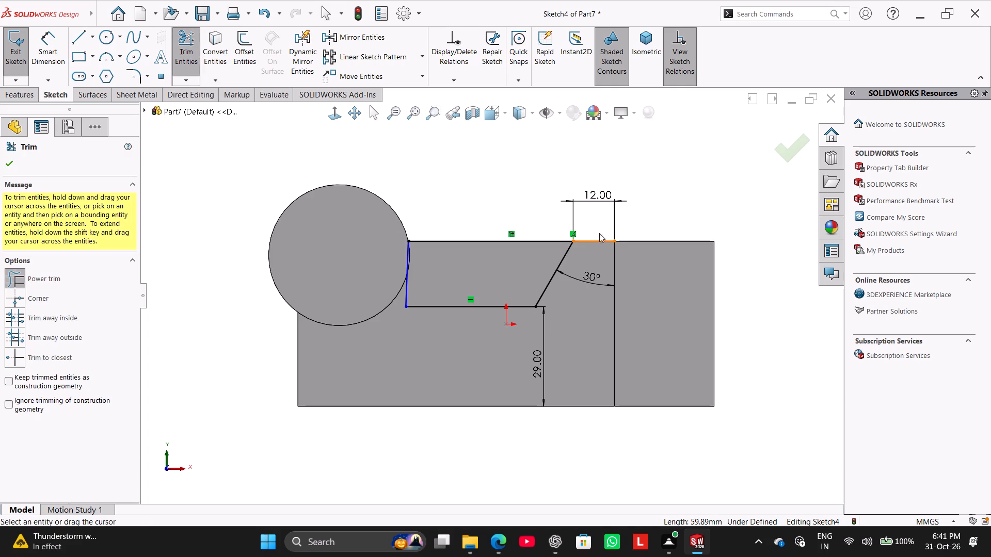
left_click_drag(611, 222, 613, 250)
left_click_drag(592, 225, 590, 258)
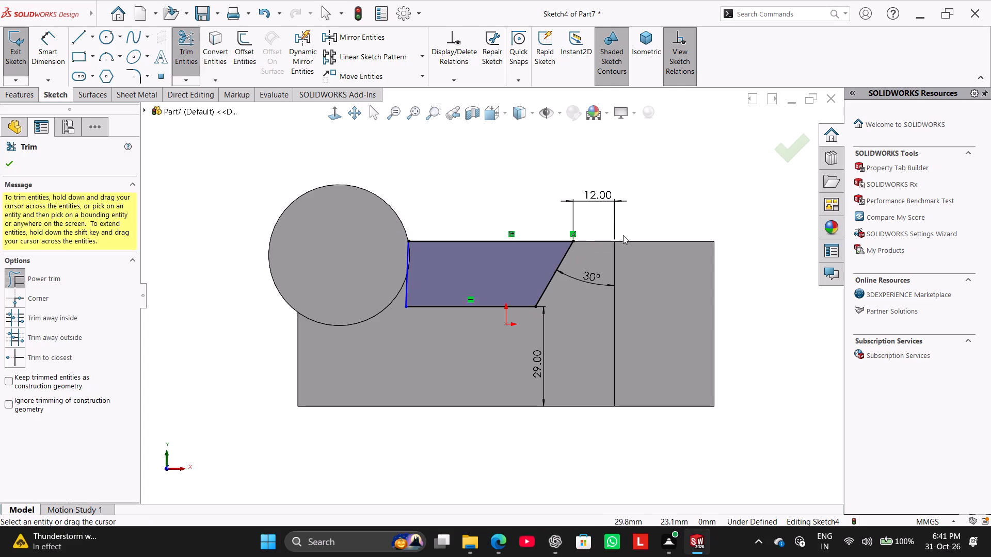
right_click(695, 173)
left_click(718, 207)
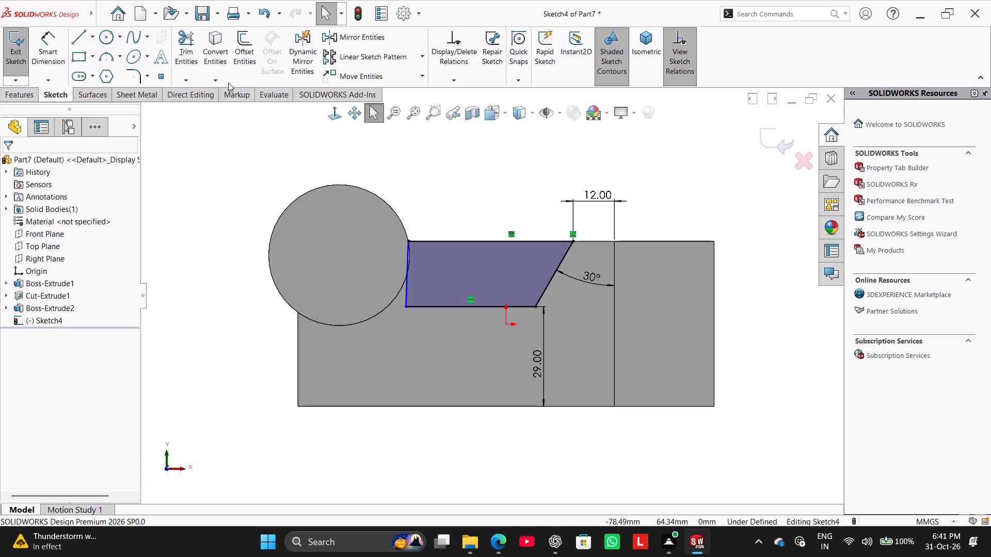
Move the profile's side line off the cylinder and make its top endpoint coincident with the corner where the block's top edge meets the cylinder.
left_click_drag(408, 255, 342, 257)
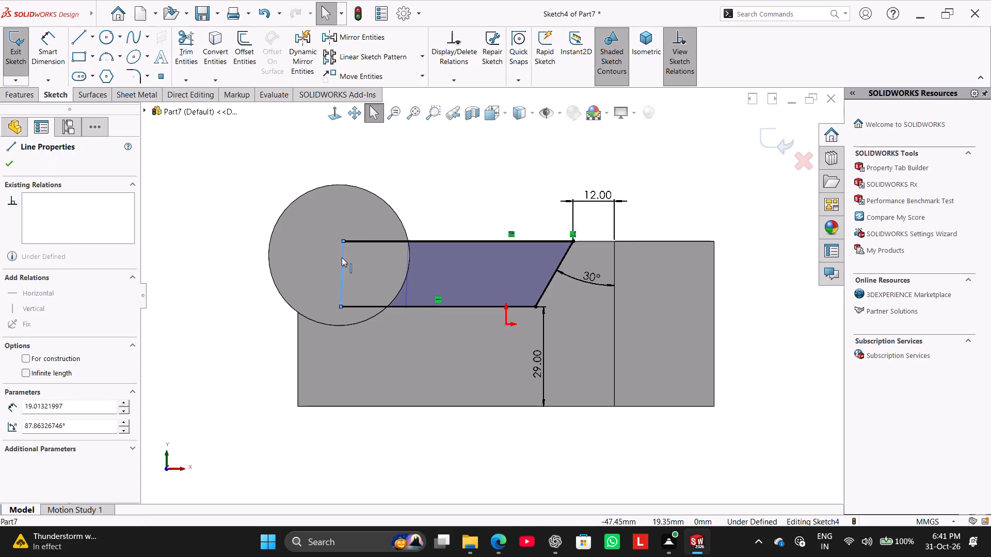
left_click_drag(342, 257, 430, 265)
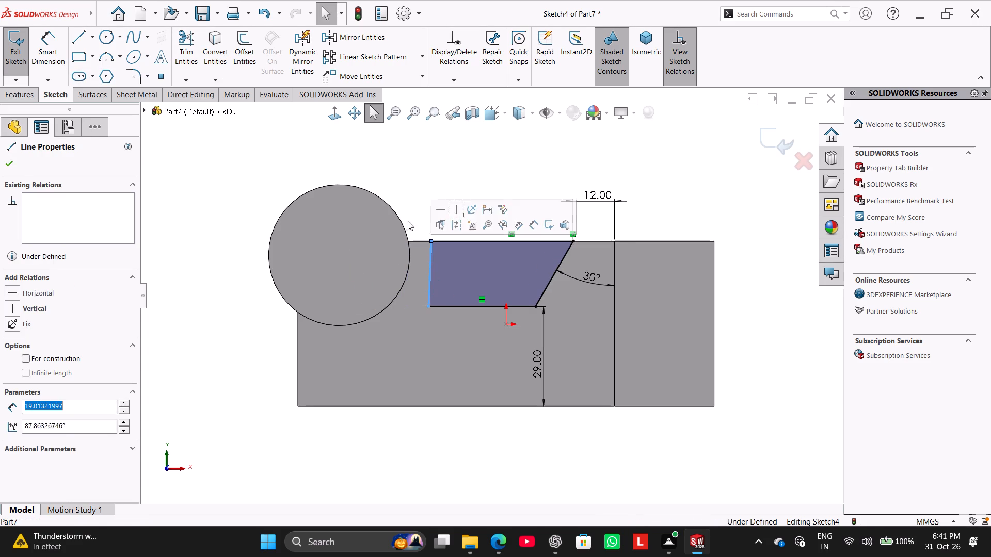
left_click(406, 189)
middle_click_drag(419, 191, 415, 205)
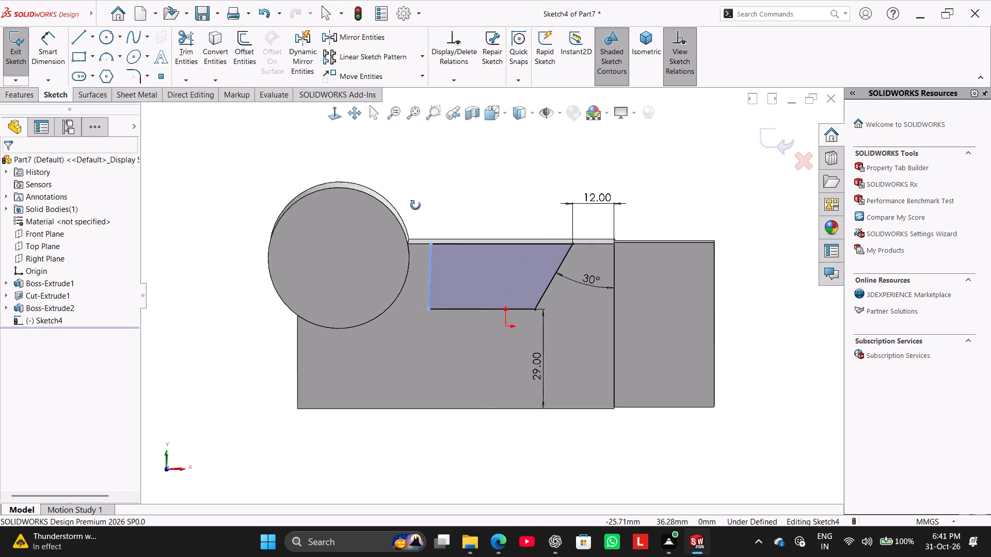
middle_click_drag(415, 205, 417, 237)
left_click(429, 262)
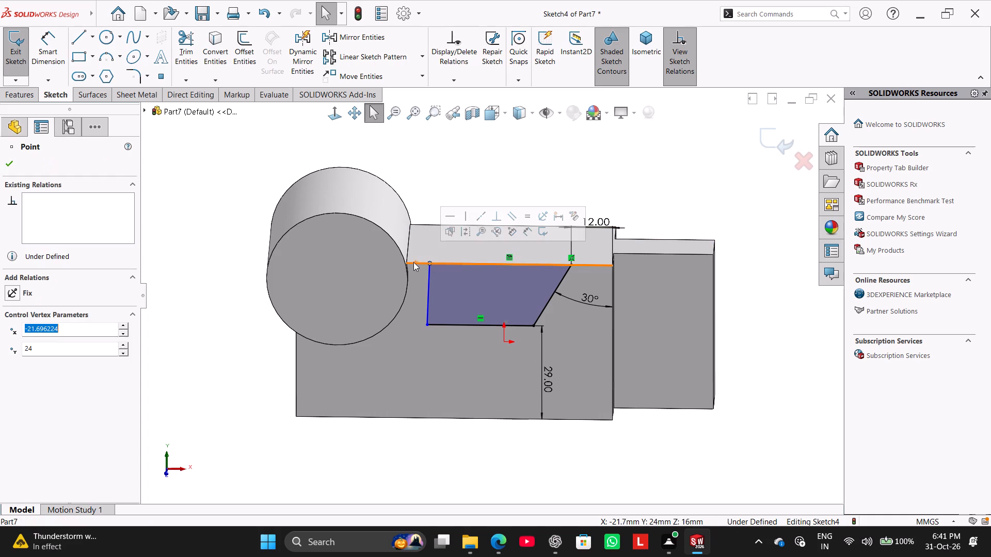
left_click(406, 262)
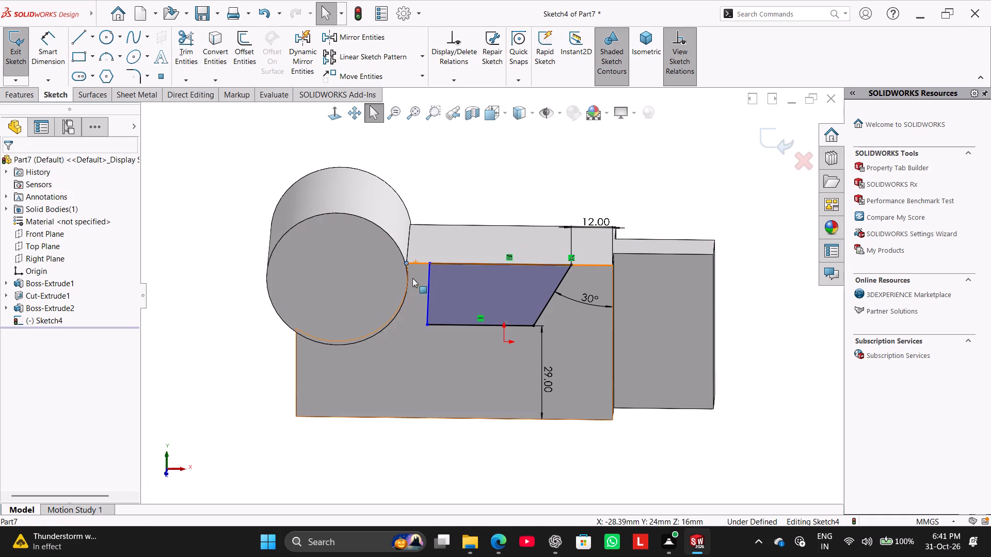
left_click(429, 264)
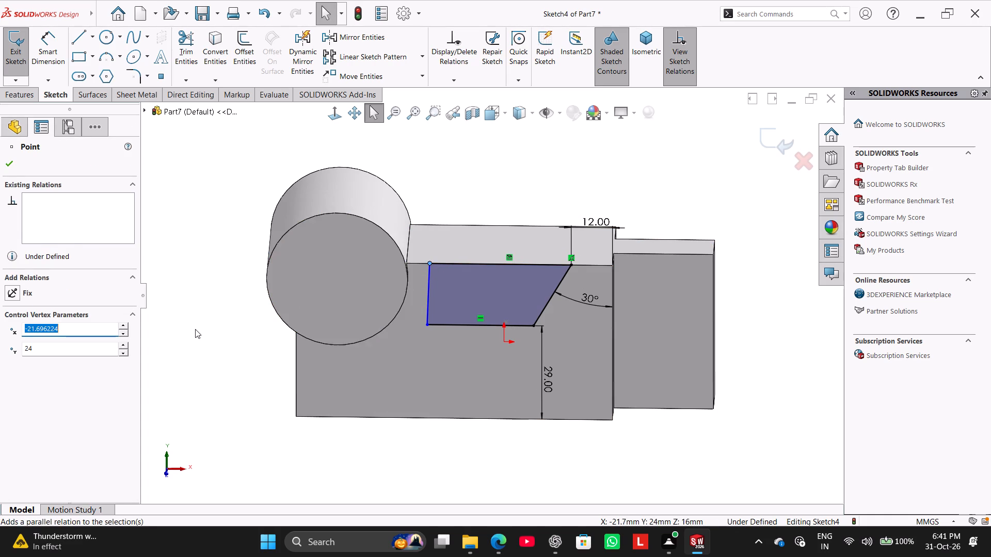
left_click(195, 329)
left_click(427, 264, "ctrl")
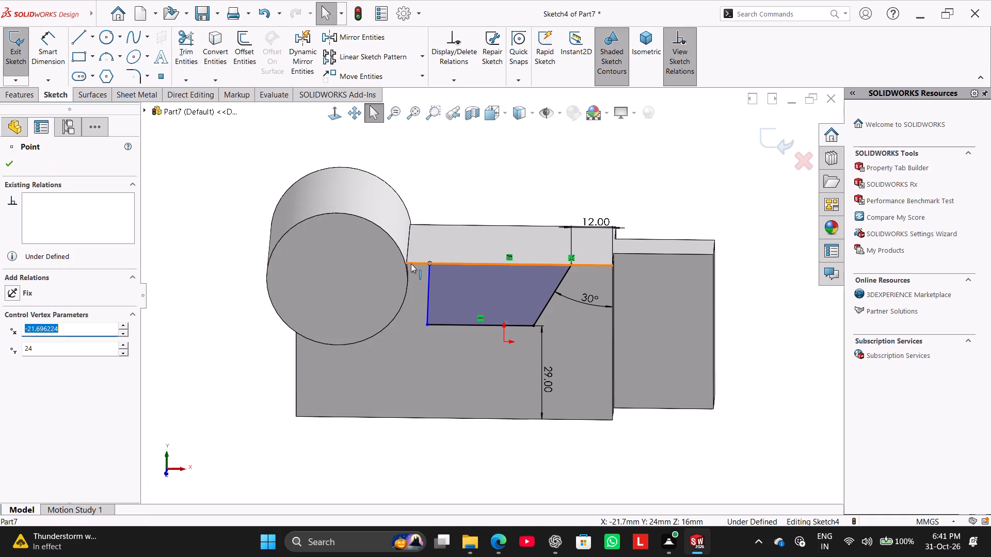
left_click(407, 265, "ctrl")
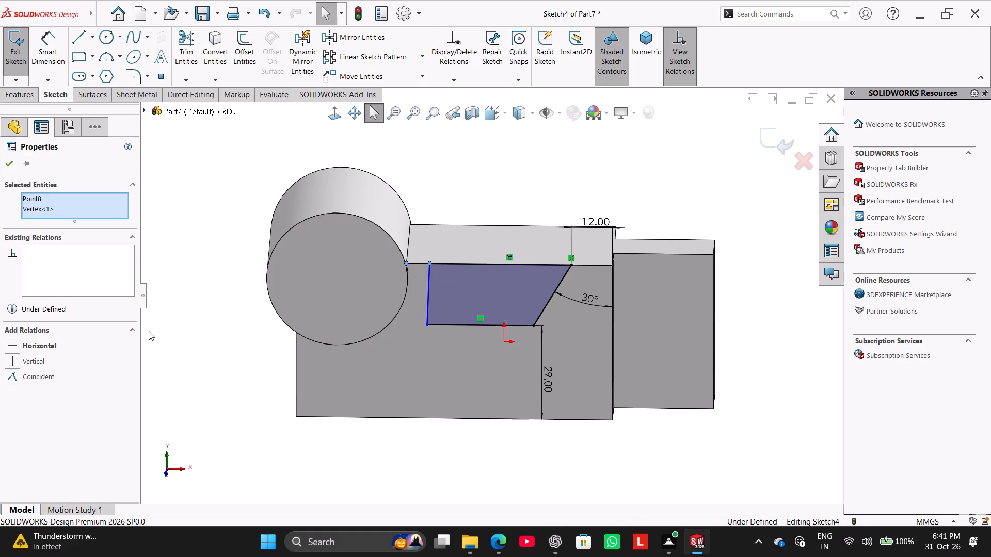
left_click(35, 377)
left_click(158, 351)
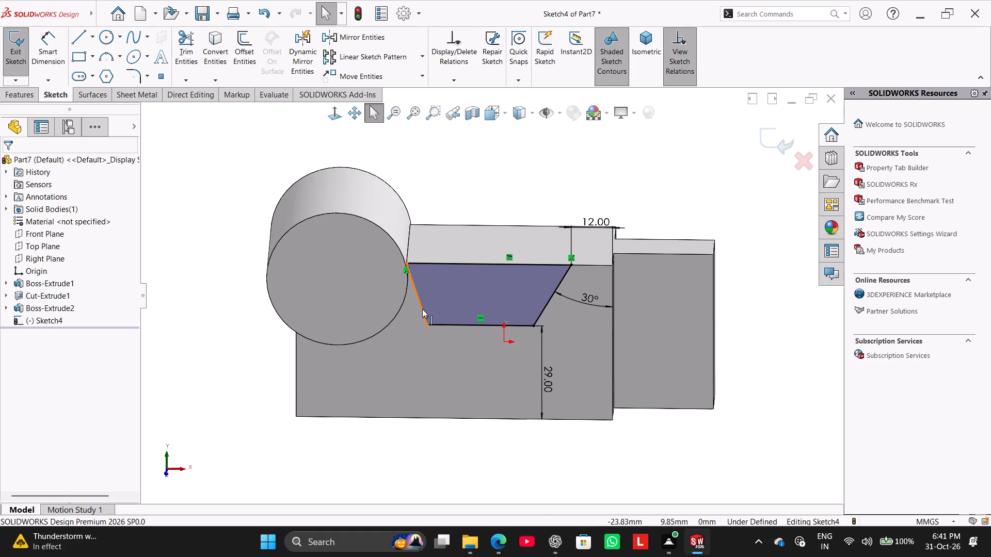
Make the profile's side line next to the cylinder vertical.
left_click(422, 309)
left_click(477, 267)
left_click(447, 206)
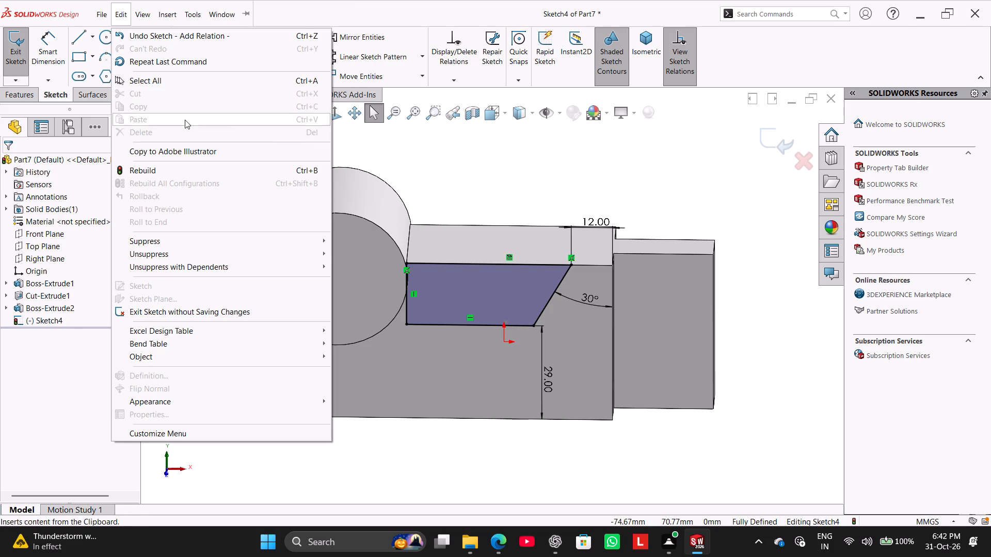
left_click(365, 142)
Add a 6 mm sketch fillet at the profile's bottom corner beside the cylinder.
left_click(124, 76)
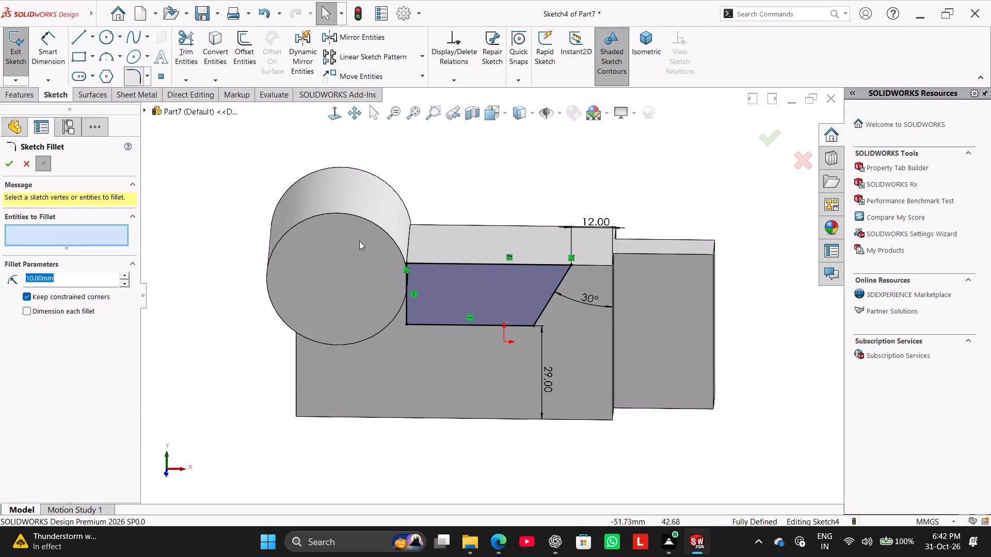
left_click(428, 325)
left_click(406, 304)
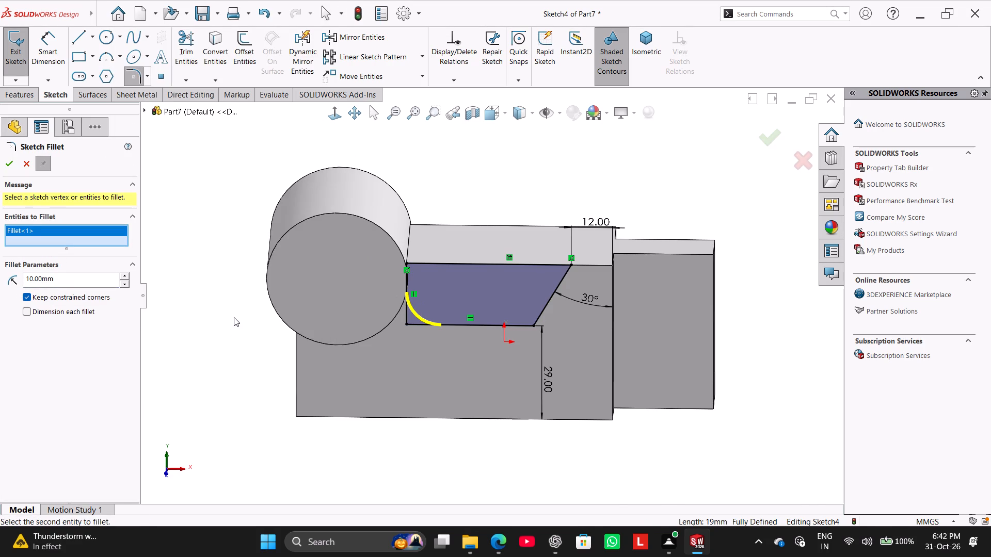
double_click(101, 280)
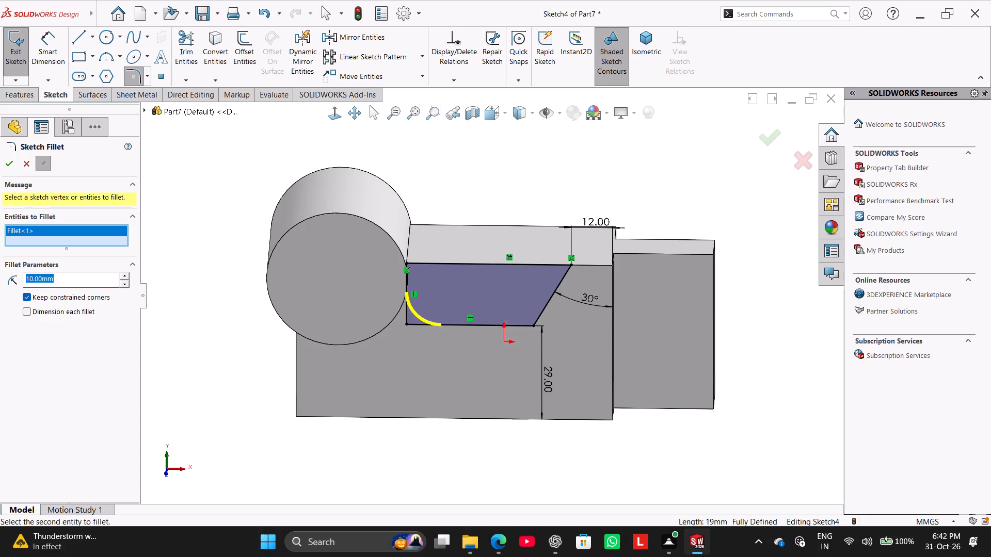
key("6")
key("Return")
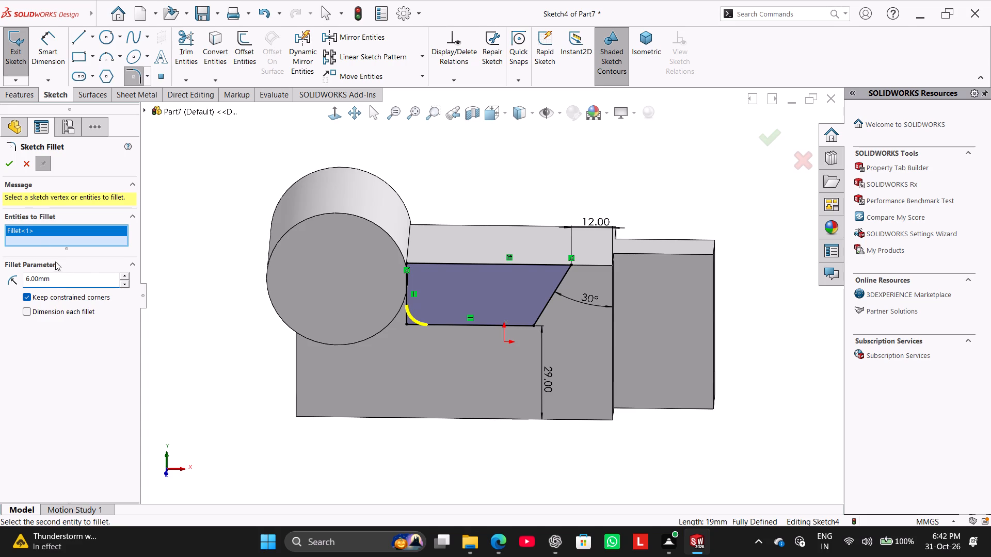
left_click(11, 162)
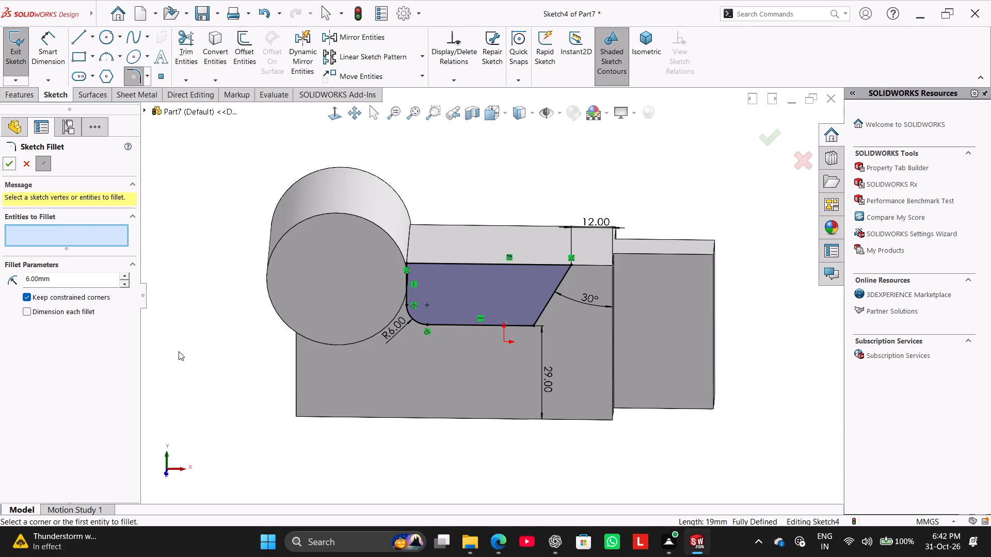
right_click_drag(179, 354, 251, 284)
Cut-extrude the recess profile Through All from the sketch plane across the block.
left_click(14, 96)
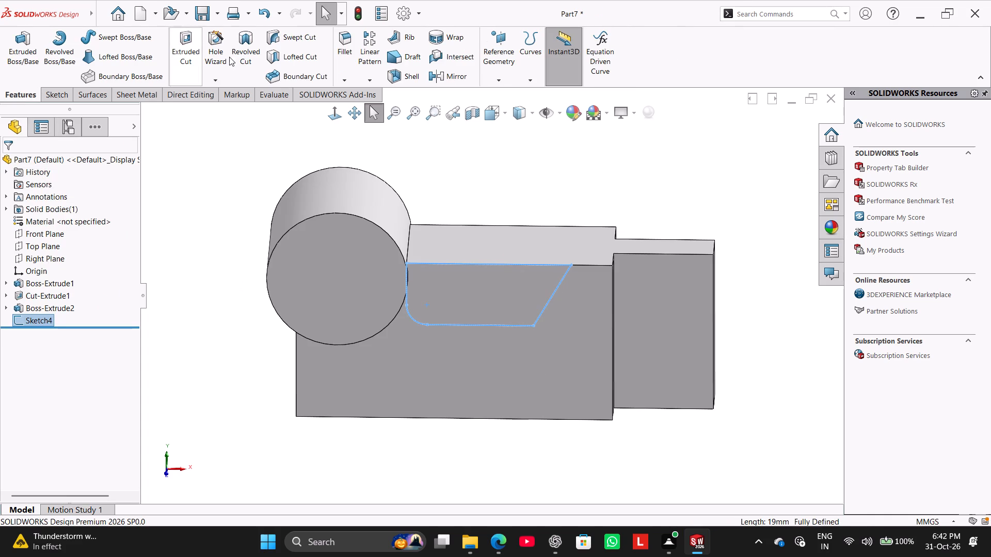
left_click(193, 54)
middle_click_drag(202, 208, 144, 184)
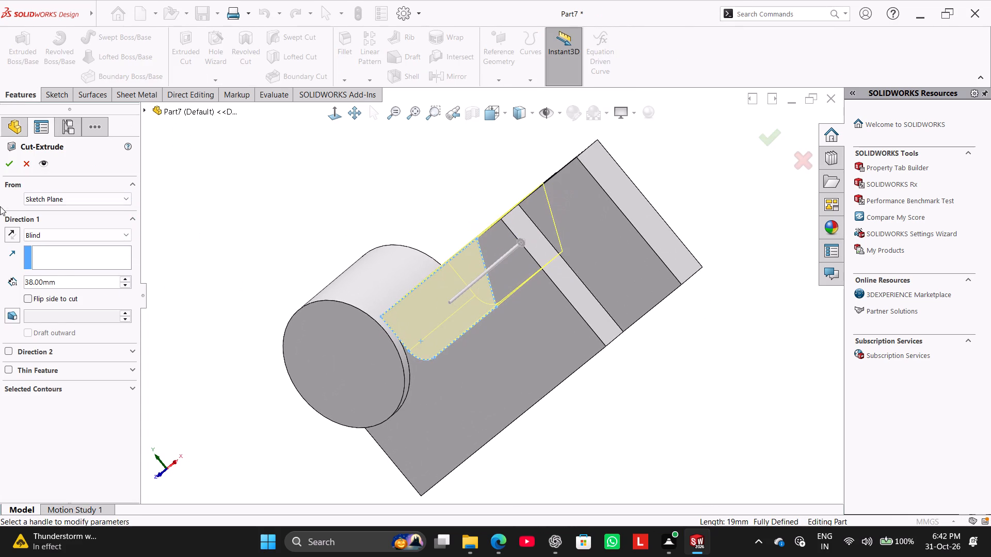
left_click(46, 235)
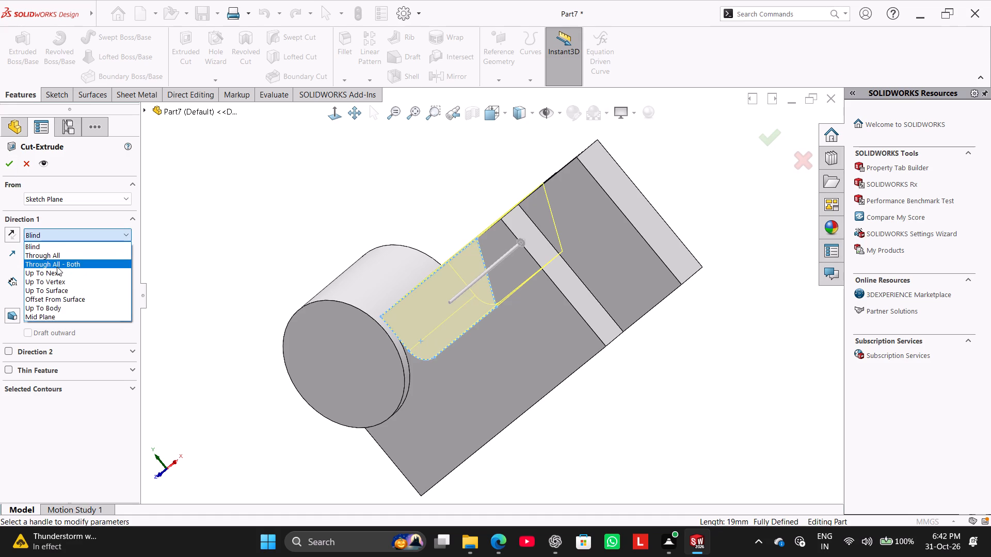
left_click(56, 258)
middle_click_drag(231, 247, 226, 370)
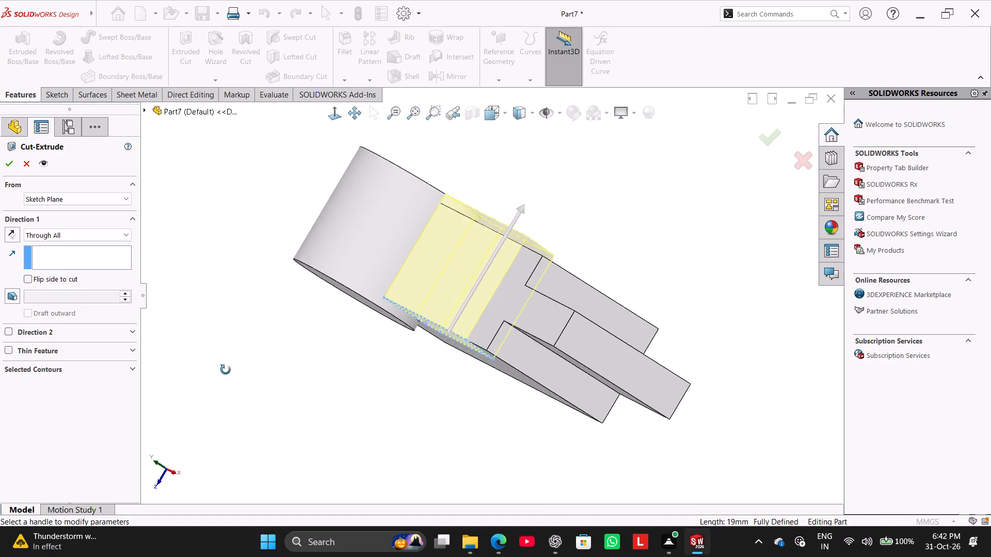
middle_click_drag(226, 370, 234, 351)
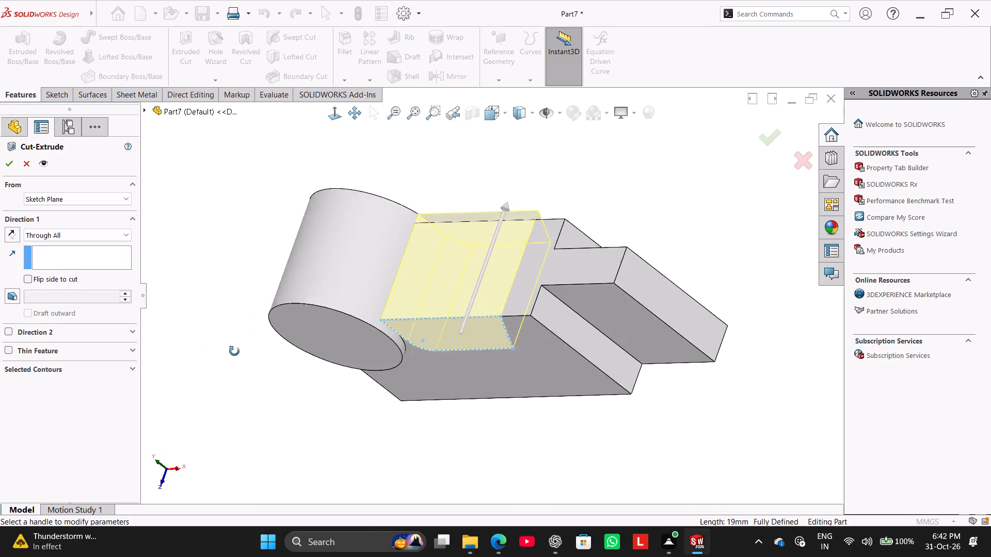
middle_click_drag(234, 351, 220, 376)
left_click(10, 159)
left_click(174, 231)
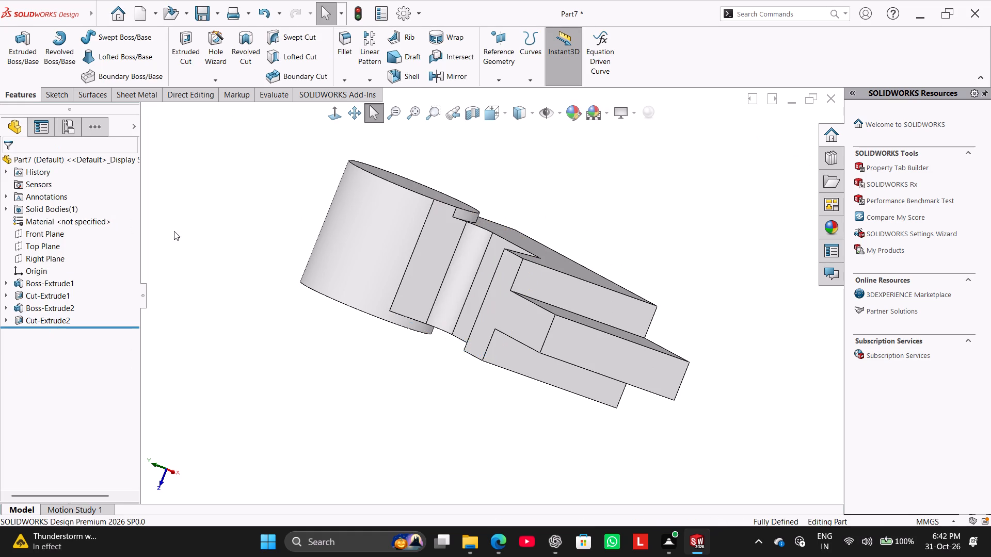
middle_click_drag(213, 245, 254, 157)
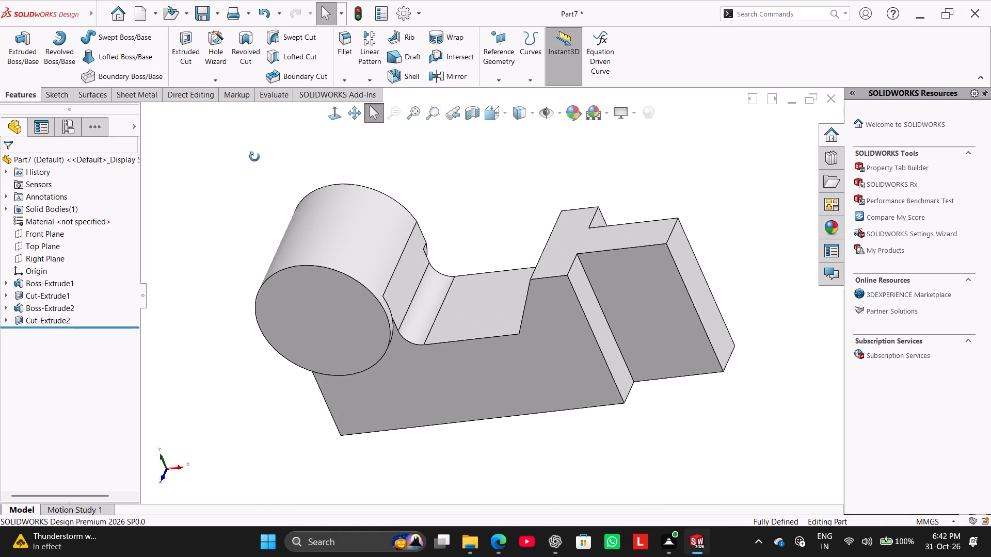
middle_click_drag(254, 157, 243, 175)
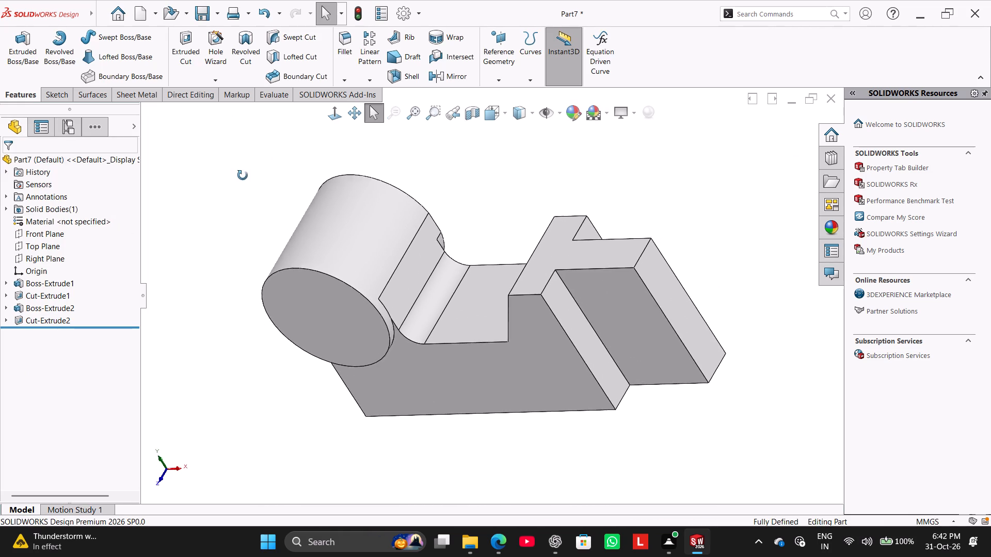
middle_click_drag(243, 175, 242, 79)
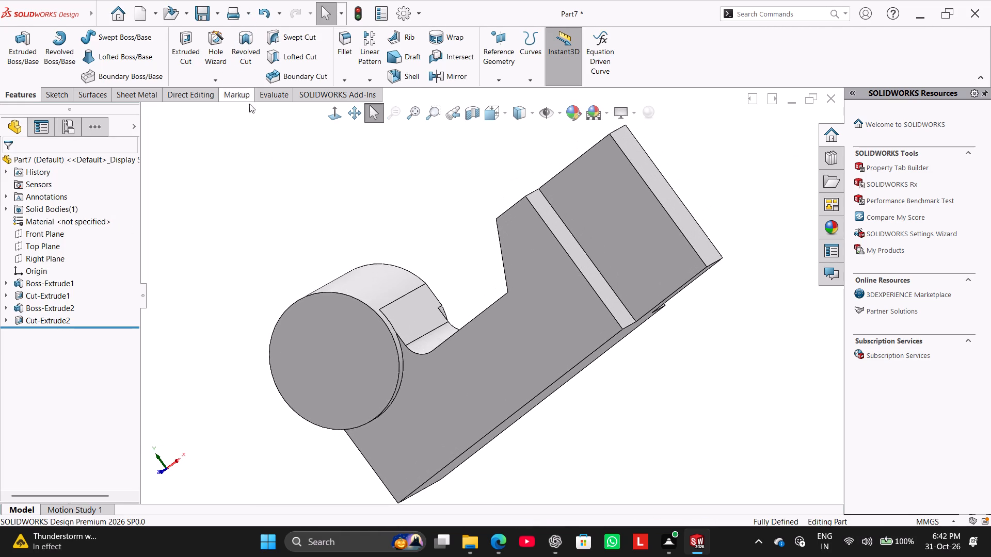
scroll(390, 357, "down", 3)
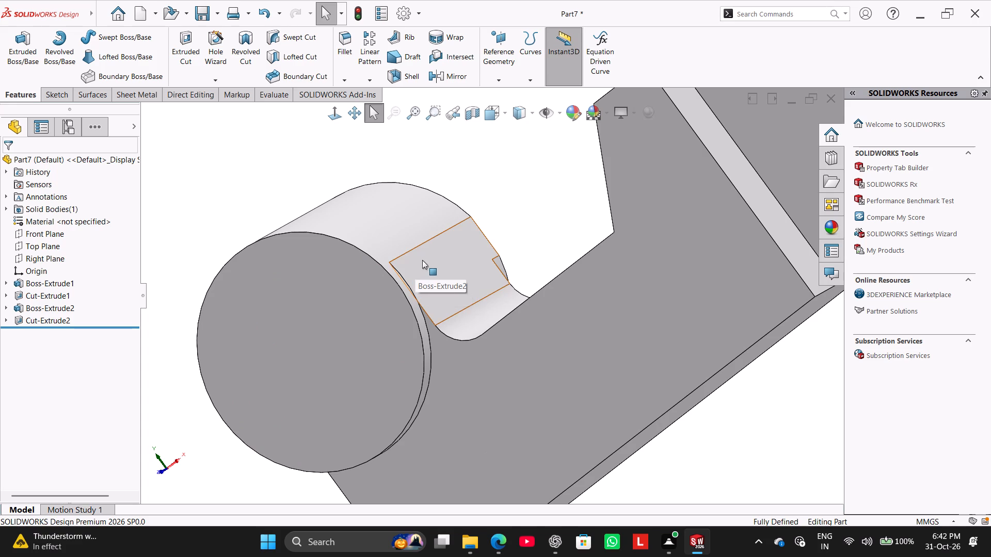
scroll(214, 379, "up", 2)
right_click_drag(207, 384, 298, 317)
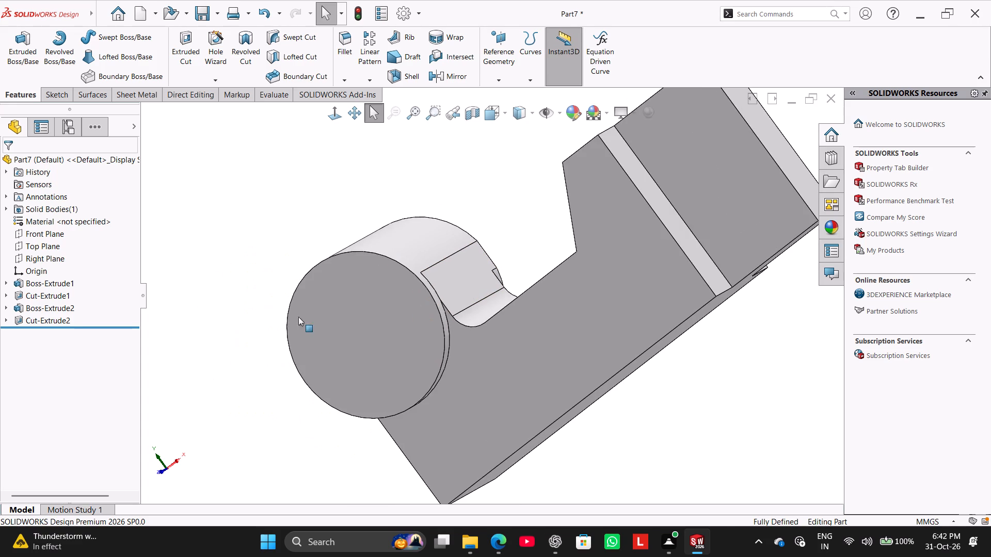
Examine the recess cut beside the cylinder from several angles and review its profile sketch without changing it.
right_click_drag(298, 317, 376, 269)
middle_click_drag(275, 336, 183, 360)
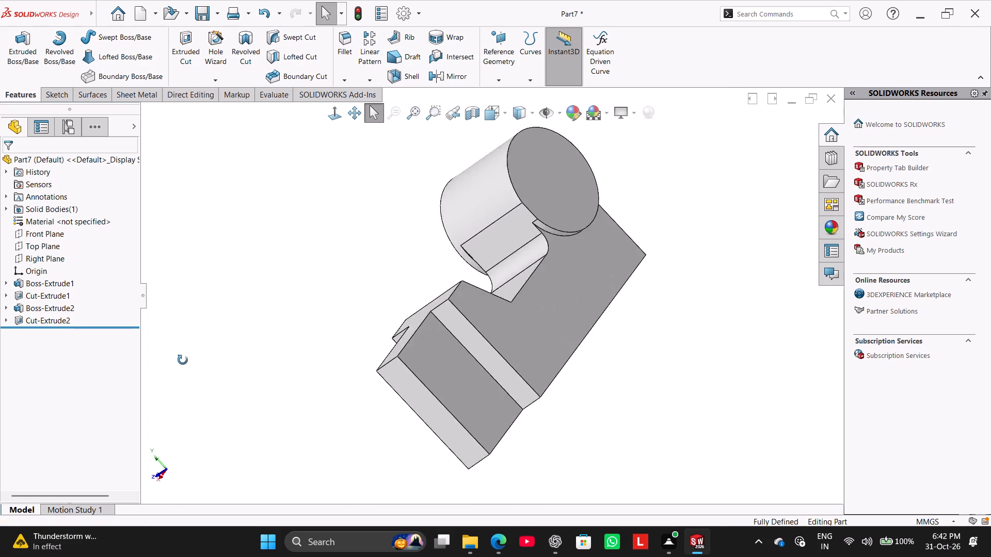
middle_click_drag(183, 360, 293, 370)
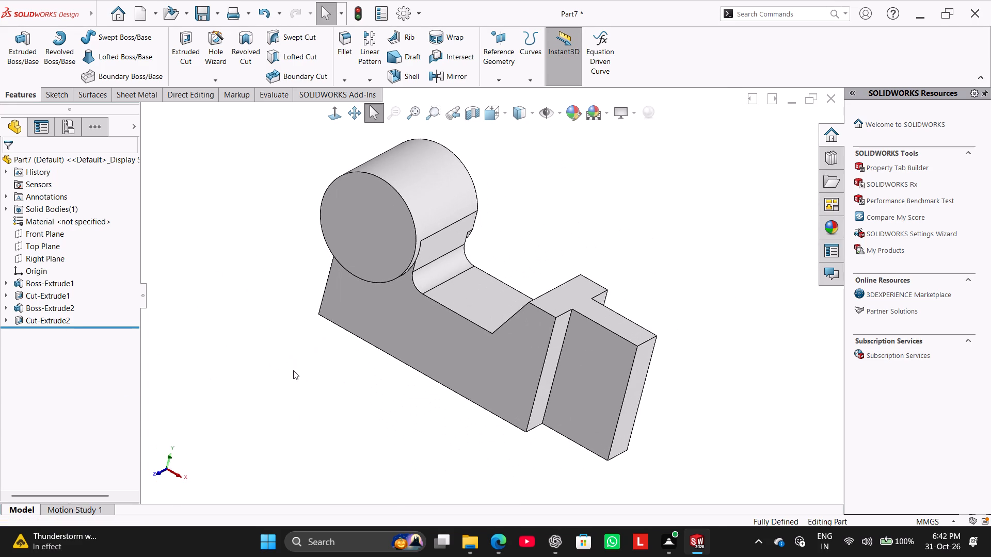
right_click_drag(295, 367, 436, 272)
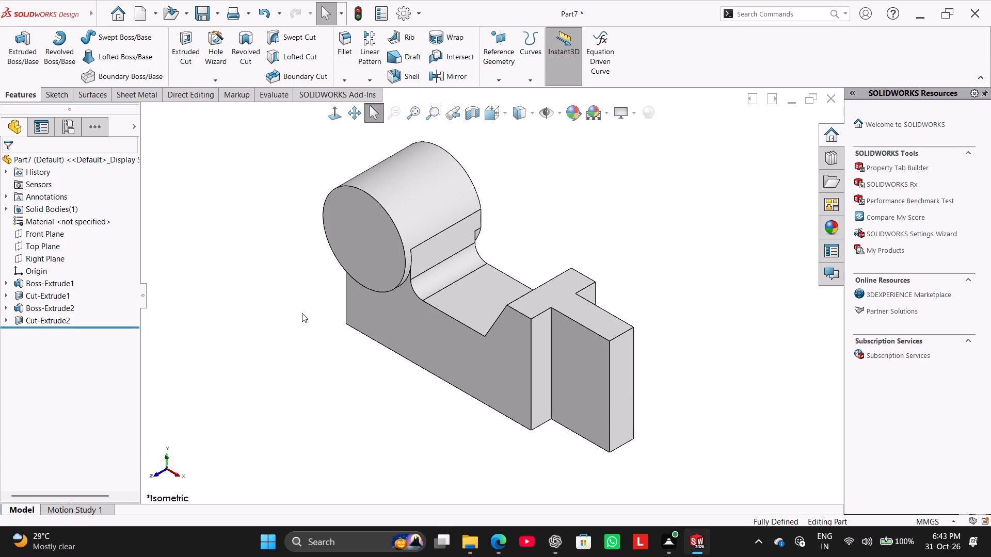
right_click(49, 321)
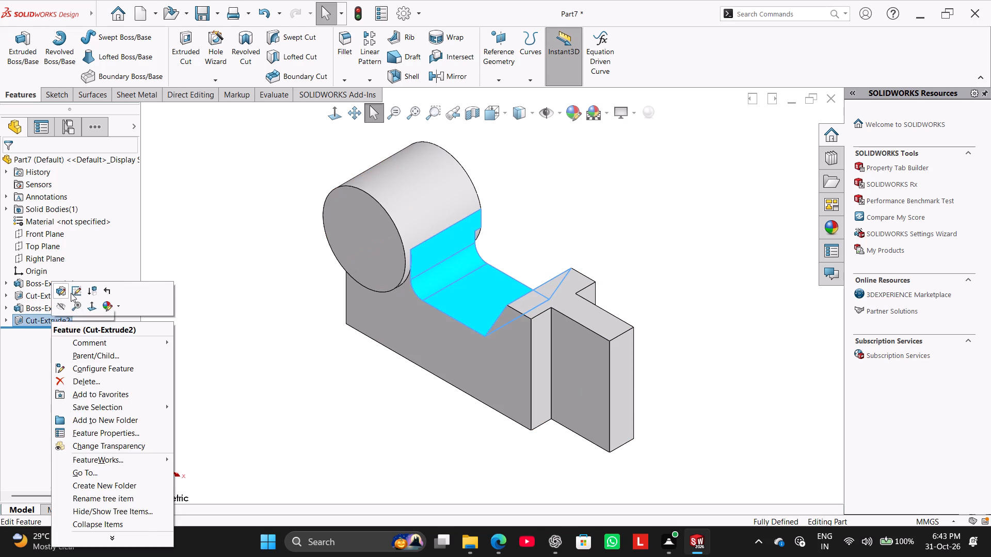
left_click(71, 293)
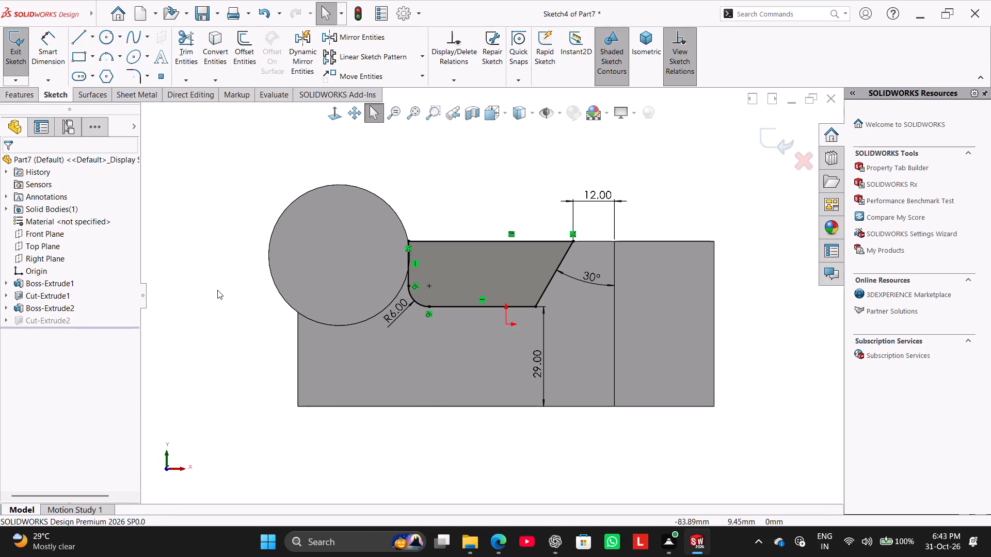
middle_click_drag(218, 308, 167, 415)
left_click(24, 59)
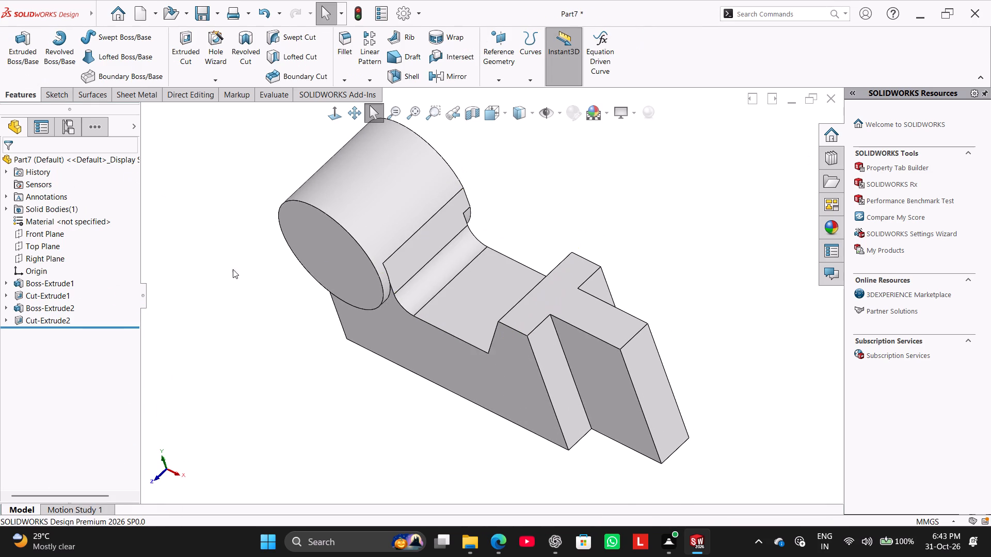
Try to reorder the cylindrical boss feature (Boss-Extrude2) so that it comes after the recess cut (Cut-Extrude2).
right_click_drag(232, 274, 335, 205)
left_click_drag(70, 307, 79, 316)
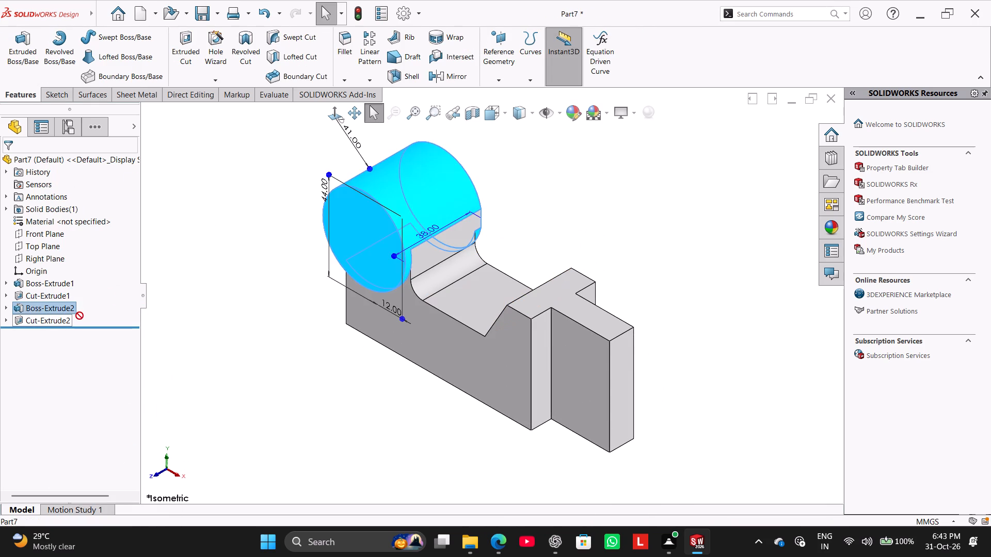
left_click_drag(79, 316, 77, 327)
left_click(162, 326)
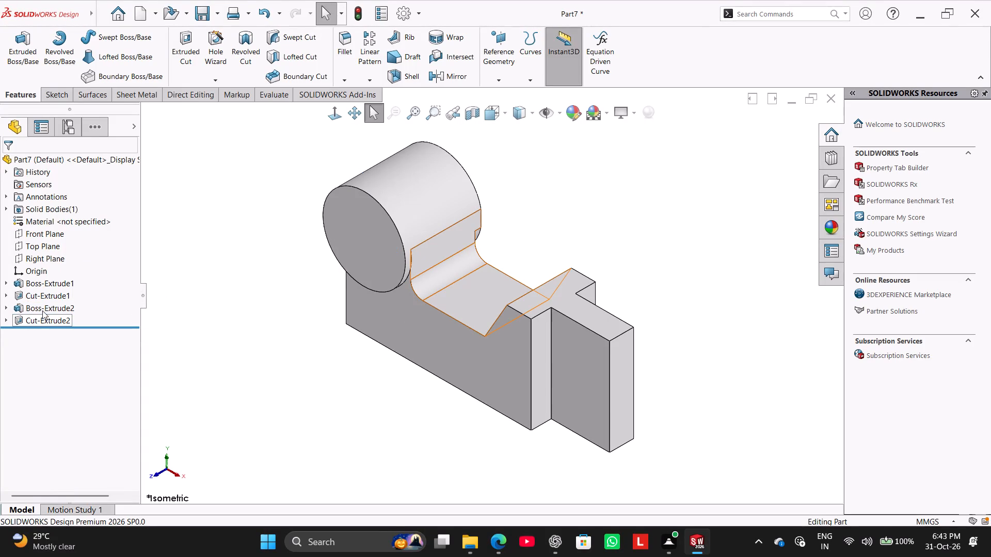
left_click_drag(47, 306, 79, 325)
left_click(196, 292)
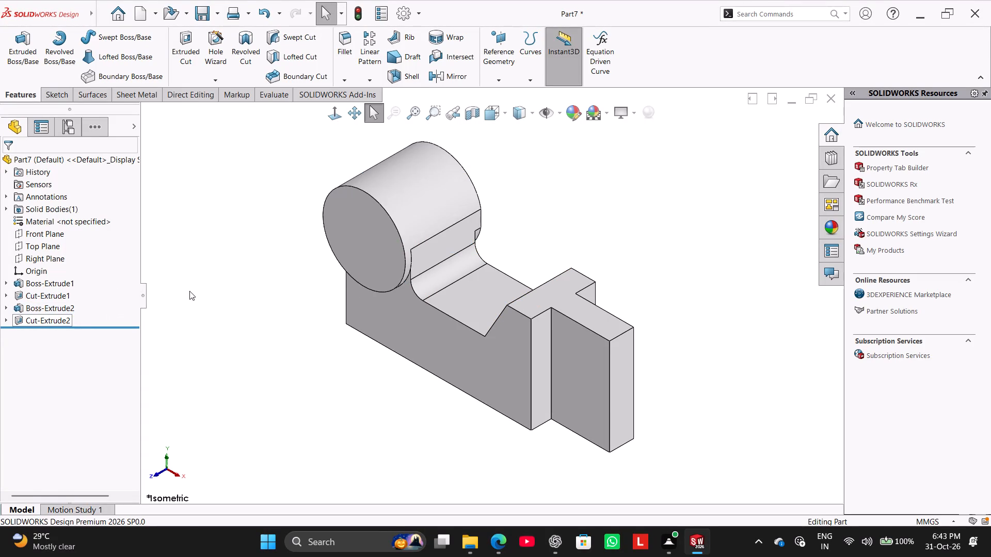
Delete the cylindrical boss feature (Boss-Extrude2) together with the recess cut that depends on it.
right_click(63, 306)
left_click(91, 365)
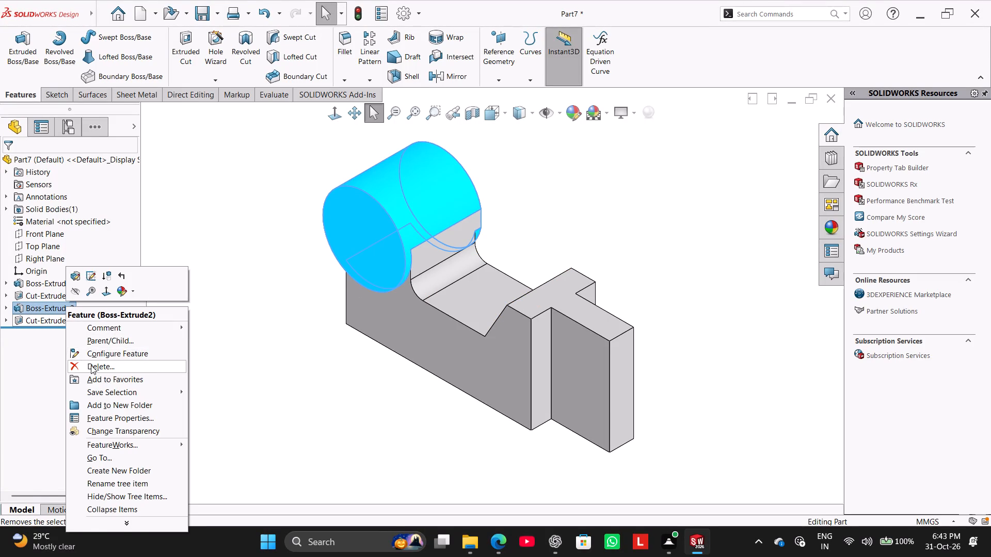
left_click(557, 196)
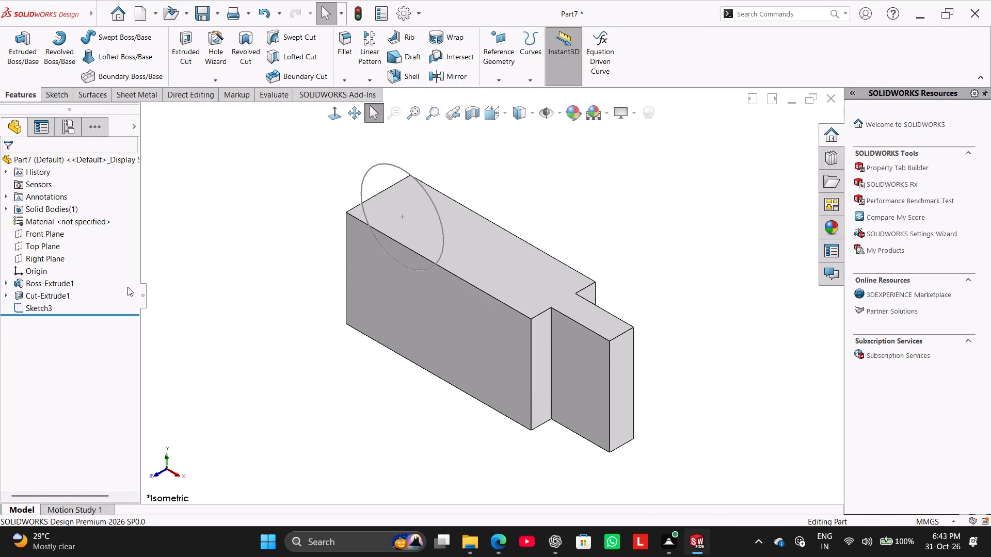
Delete the boss's leftover circle sketch (Sketch3).
right_click(37, 306)
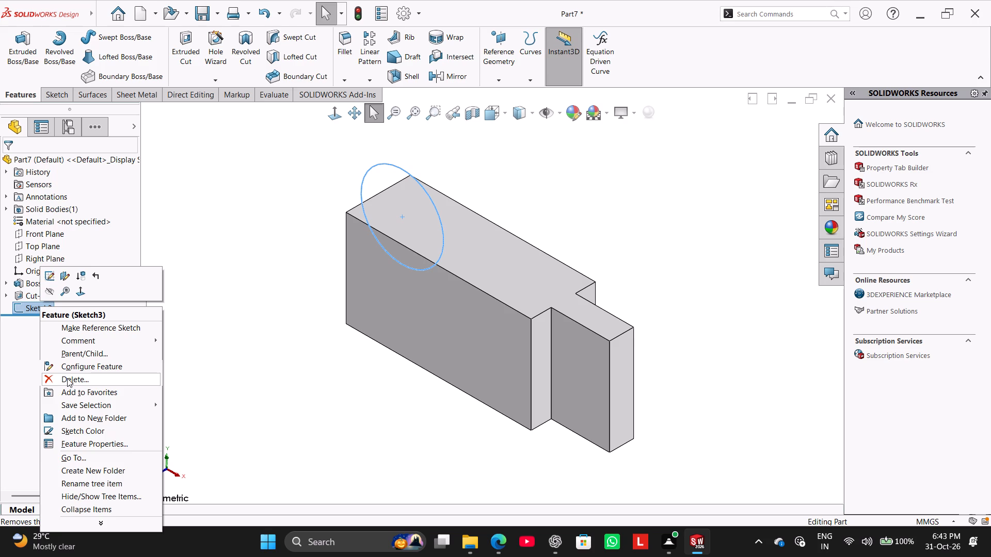
left_click(67, 378)
left_click(563, 201)
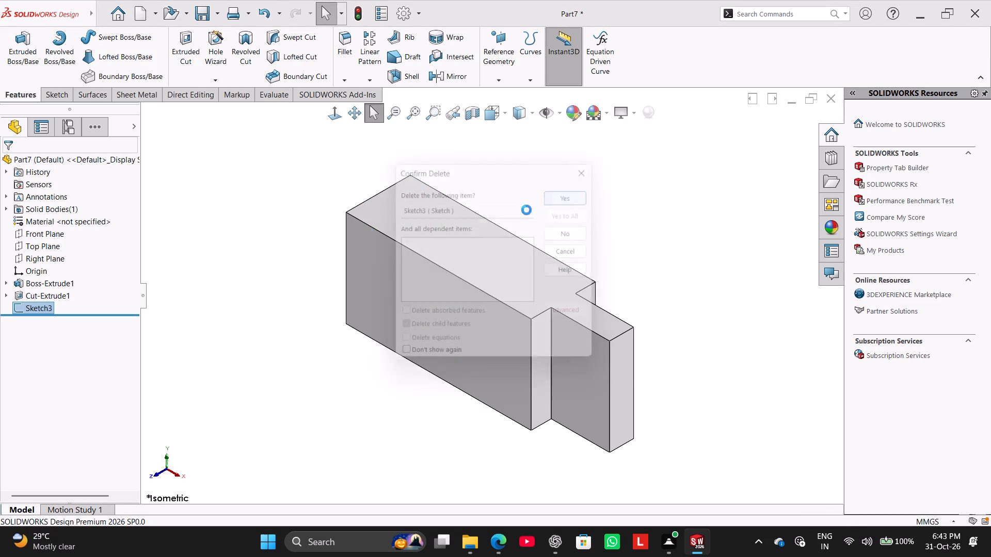
left_click(232, 247)
On the block's long front face, sketch a recess outline: top line from the tongue shoulder, 25° slant, floor about 30 mm above the base, vertical side.
right_click(435, 284)
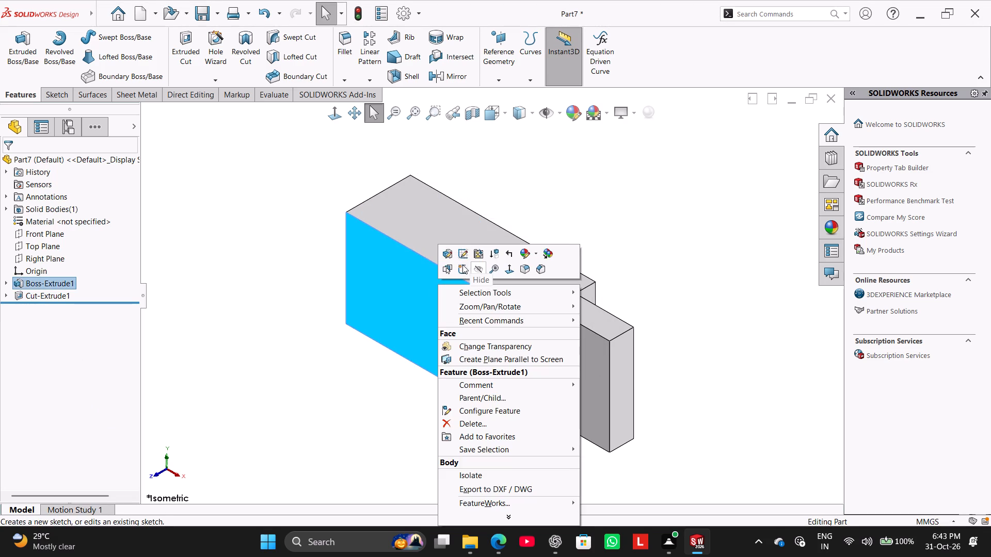
left_click(462, 265)
left_click(205, 203)
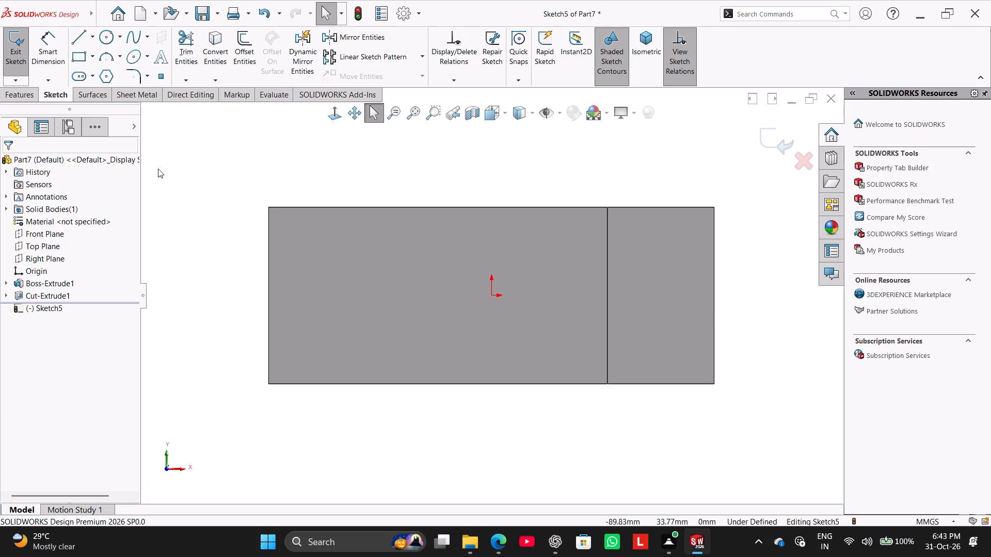
left_click(73, 36)
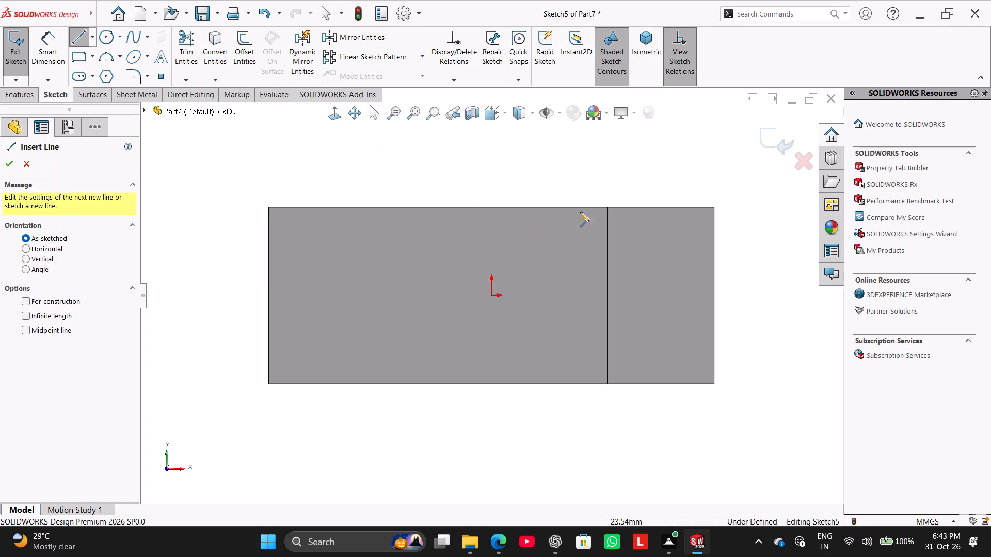
left_click_drag(608, 208, 601, 208)
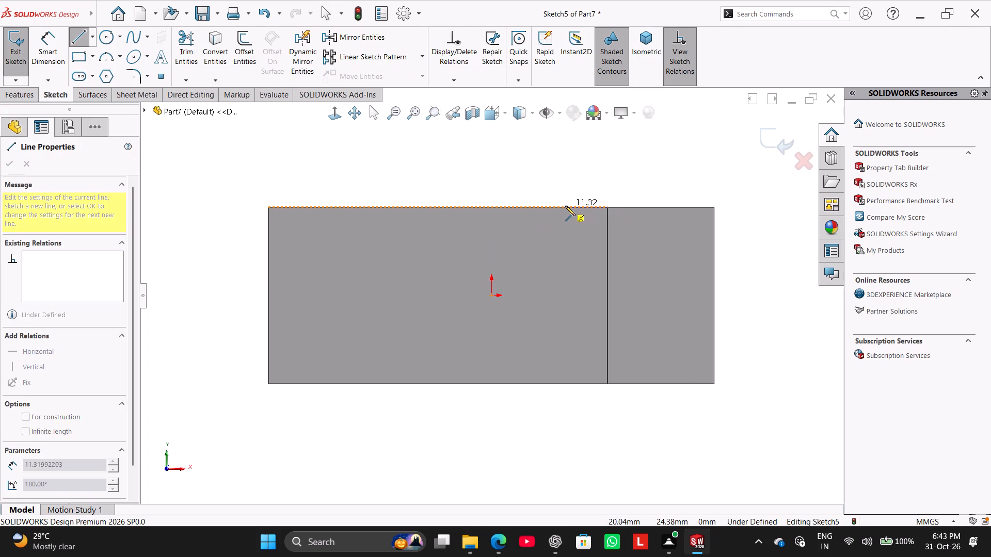
left_click(564, 206)
left_click(531, 274)
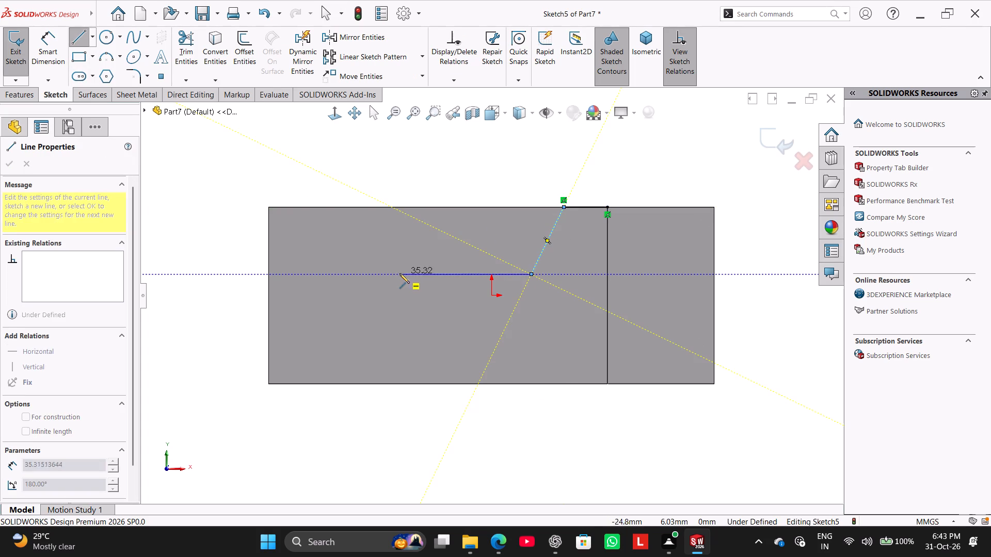
left_click(385, 273)
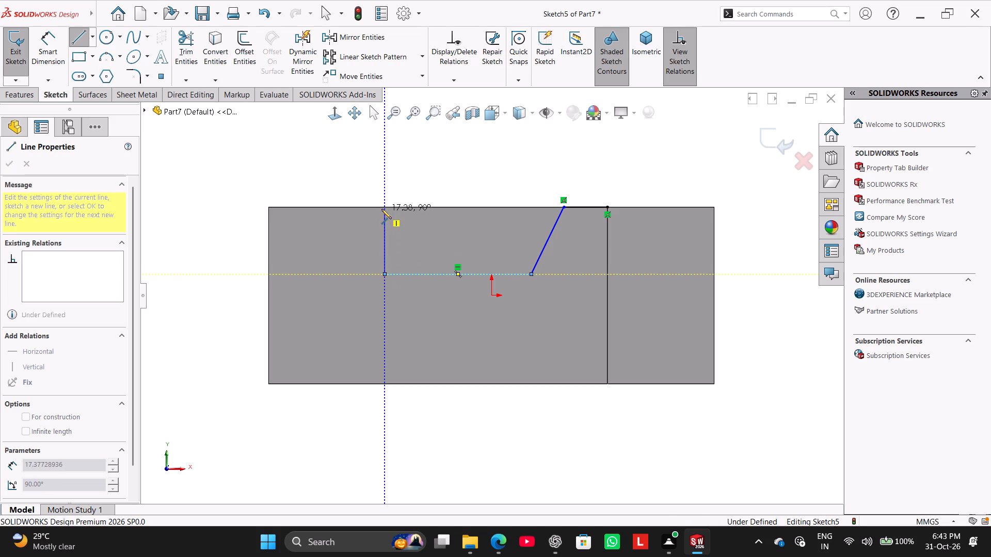
left_click(383, 205)
right_click(364, 185)
left_click(371, 191)
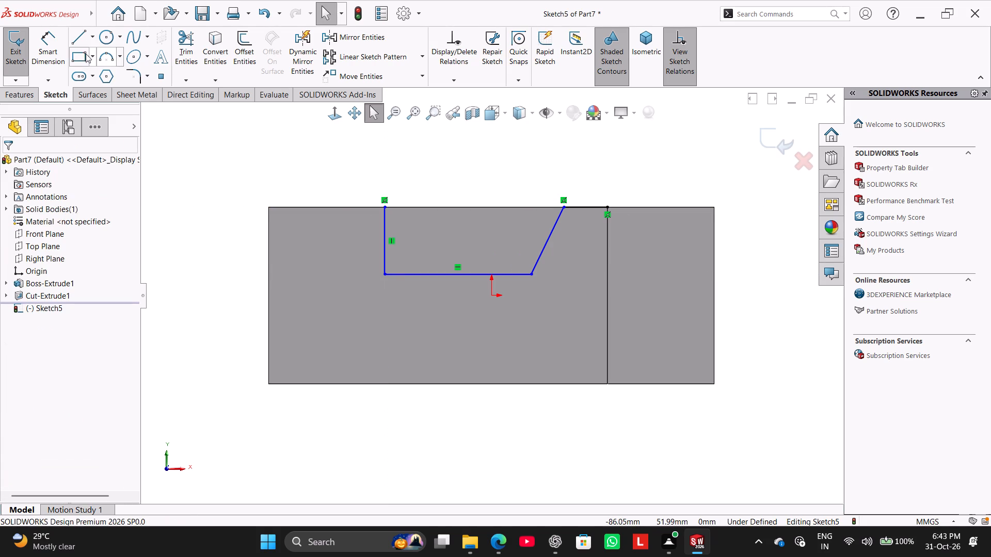
Dimension the recess floor line 29 mm above the block's bottom edge.
left_click(47, 43)
left_click(520, 272)
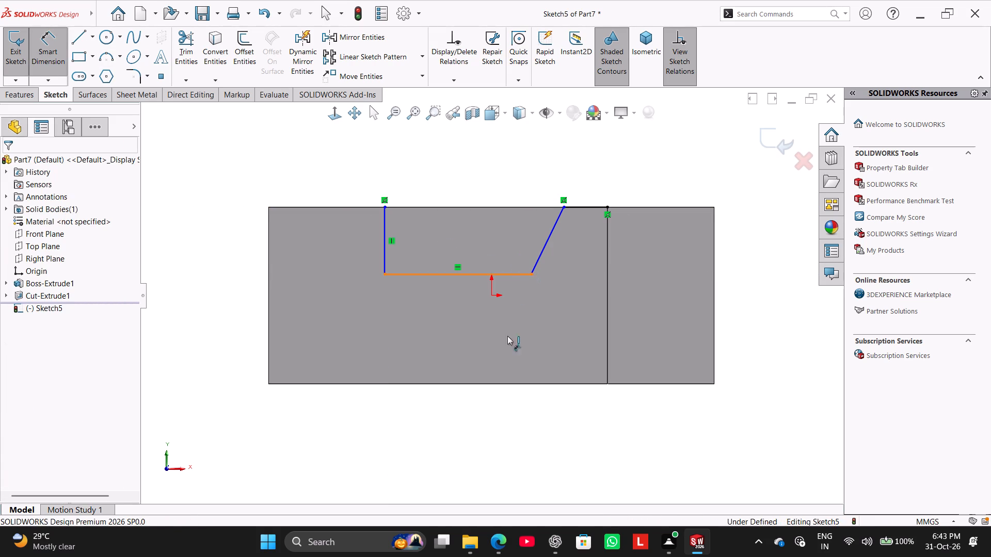
left_click(513, 385)
left_click(522, 337)
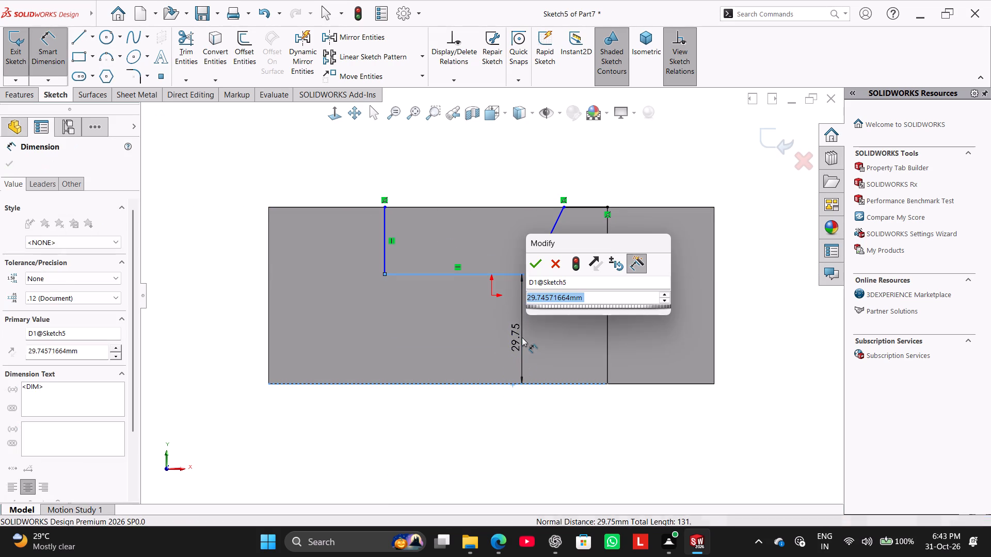
type("29")
key("Return")
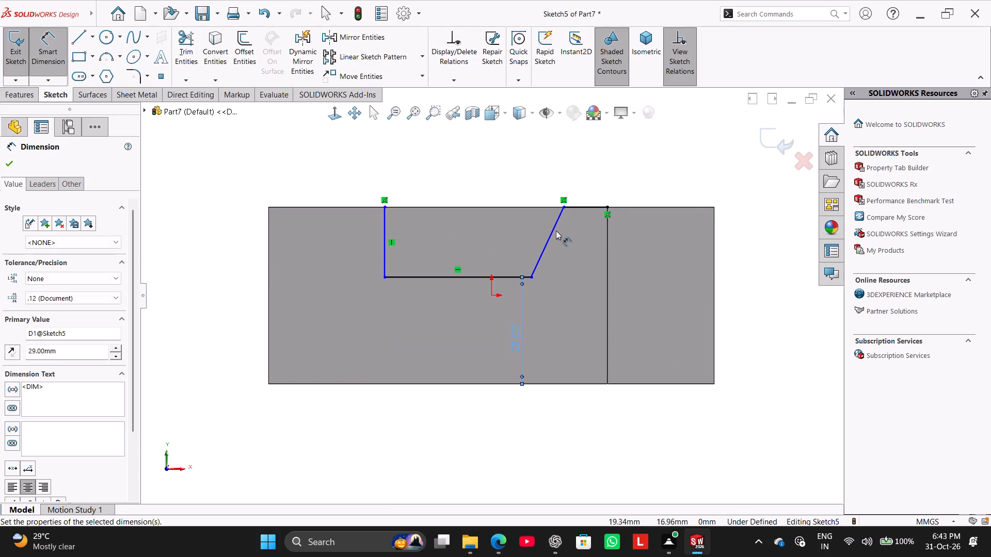
Dimension the angle between the slanted side and the vertical tongue shoulder edge as 30°.
left_click(553, 230)
left_click(606, 255)
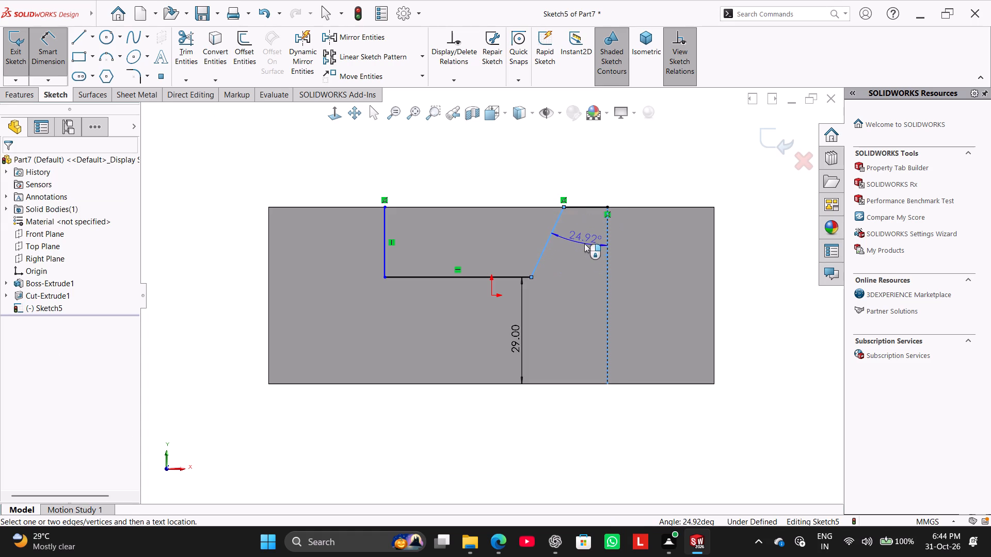
left_click(584, 243)
type("30")
key("Return")
Dimension the short top line between the tongue shoulder and the slanted side as 12 mm.
left_click(584, 208)
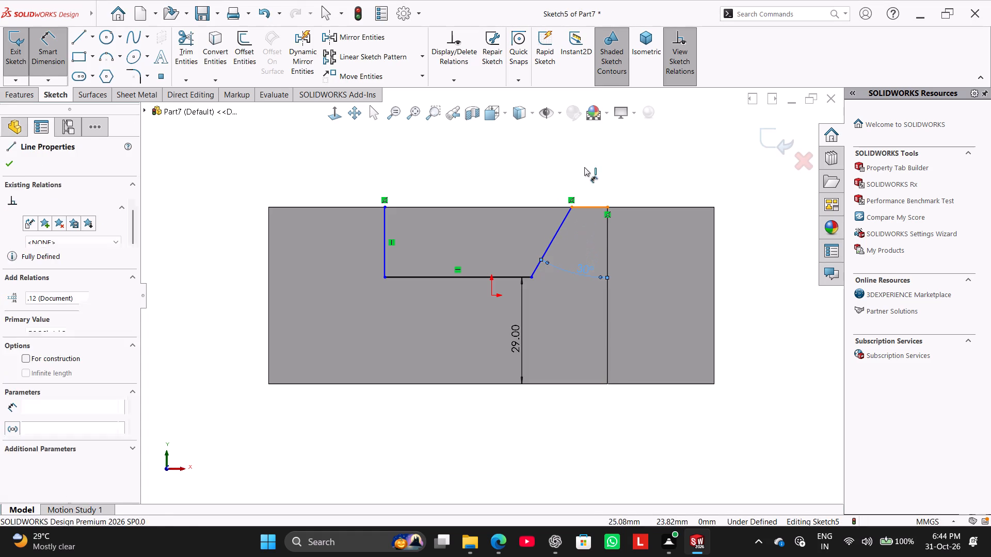
left_click(584, 166)
type("12")
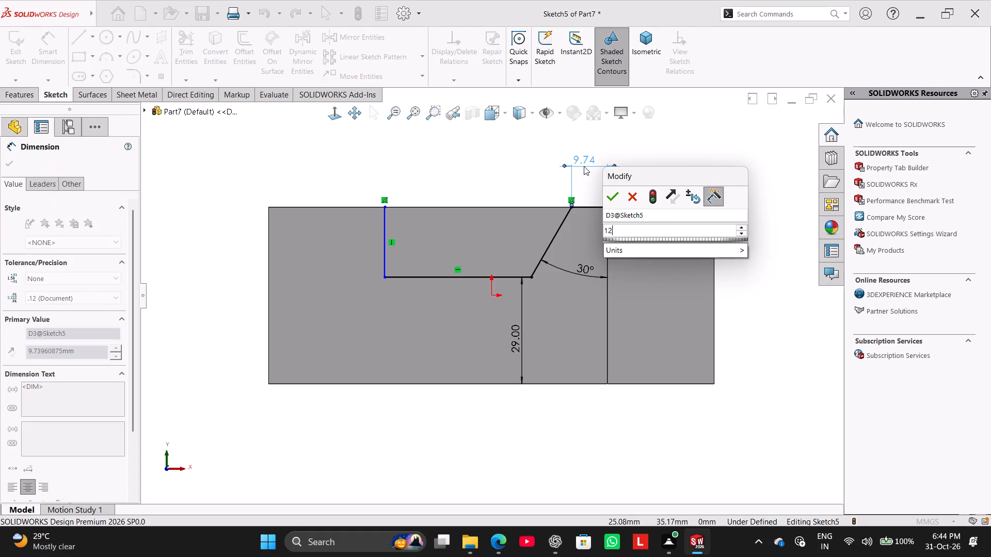
key("Return")
right_click(503, 175)
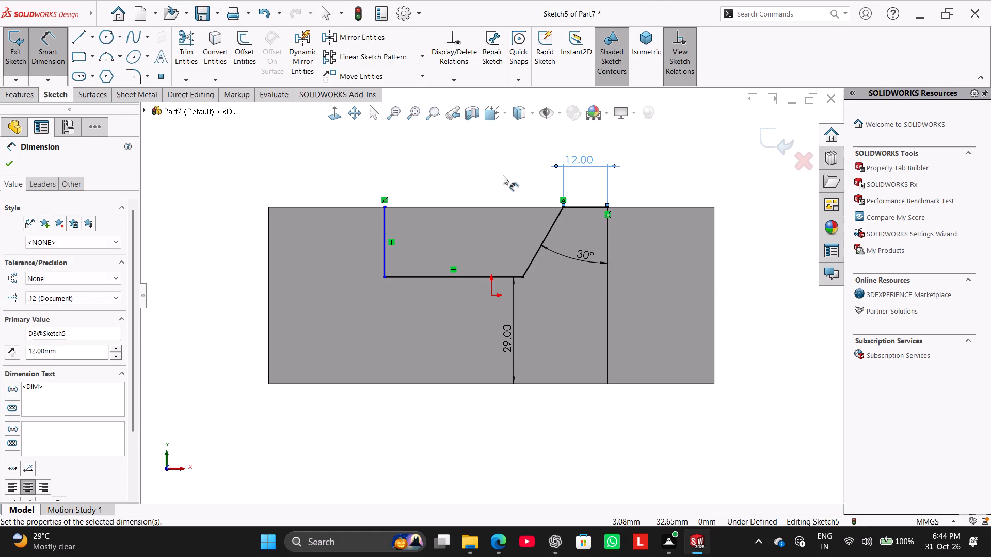
left_click(534, 211)
Close the recess profile with a line along the block's top edge, from the vertical side to the slanted side.
left_click(72, 39)
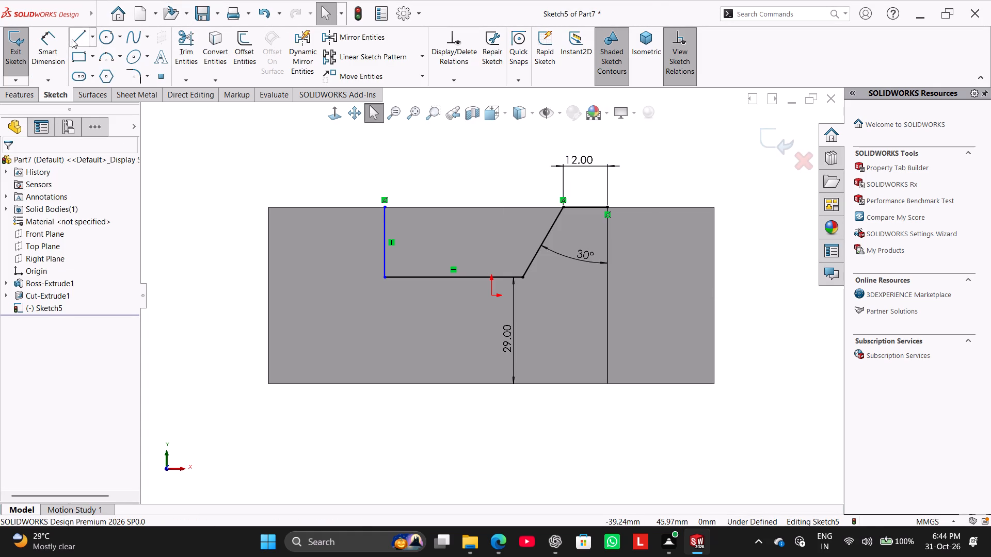
left_click(387, 210)
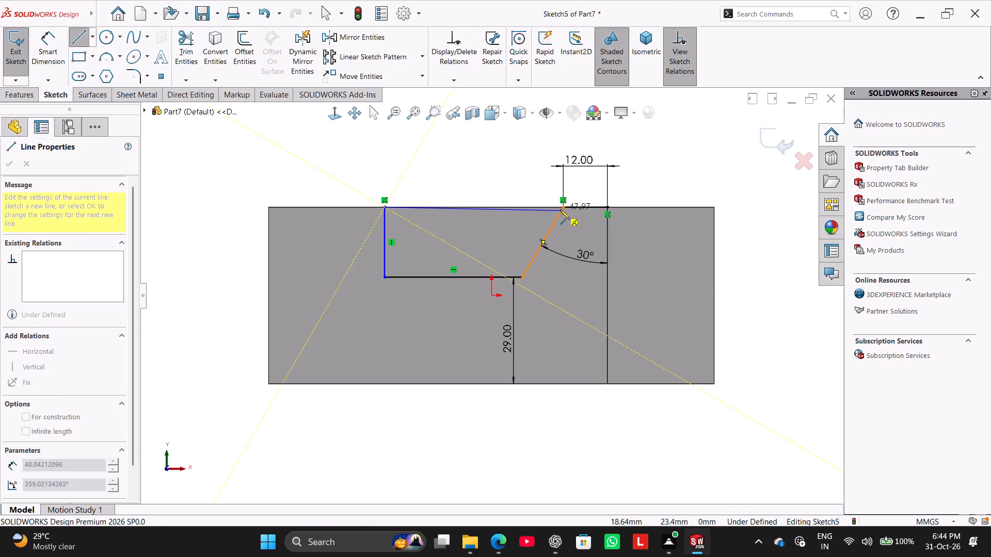
left_click(562, 207)
right_click(475, 165)
left_click(496, 172)
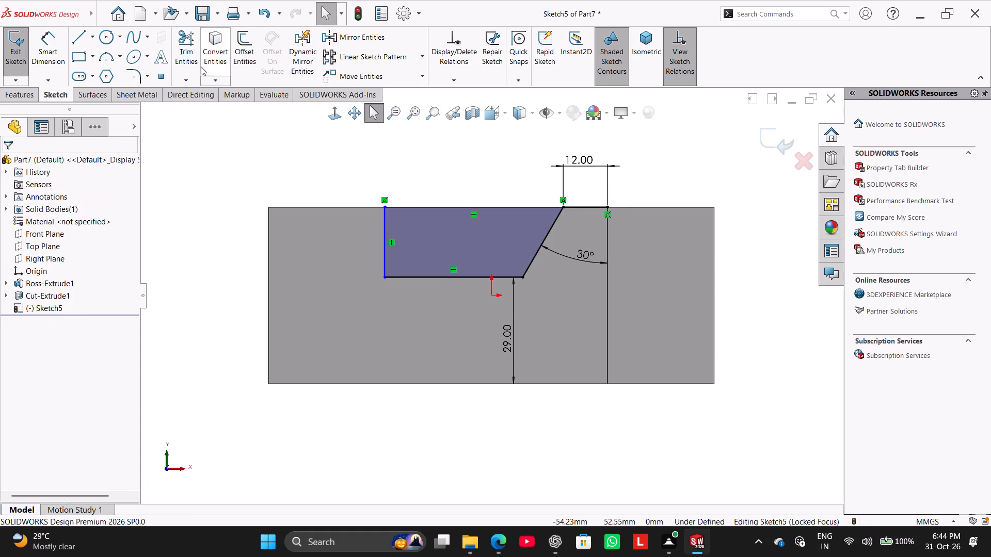
Trim away the short top line between the slanted side and the tongue shoulder edge.
left_click(190, 55)
left_click_drag(585, 192, 586, 234)
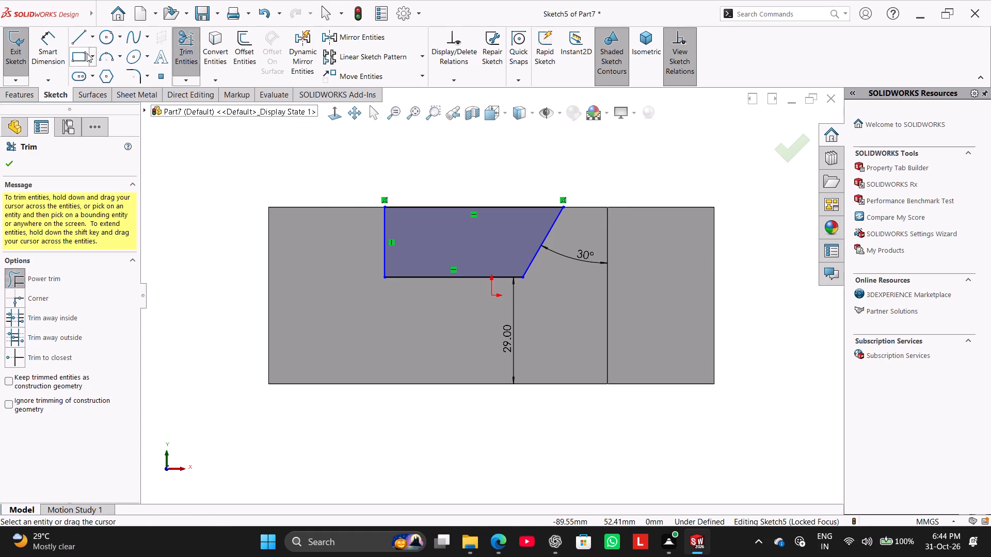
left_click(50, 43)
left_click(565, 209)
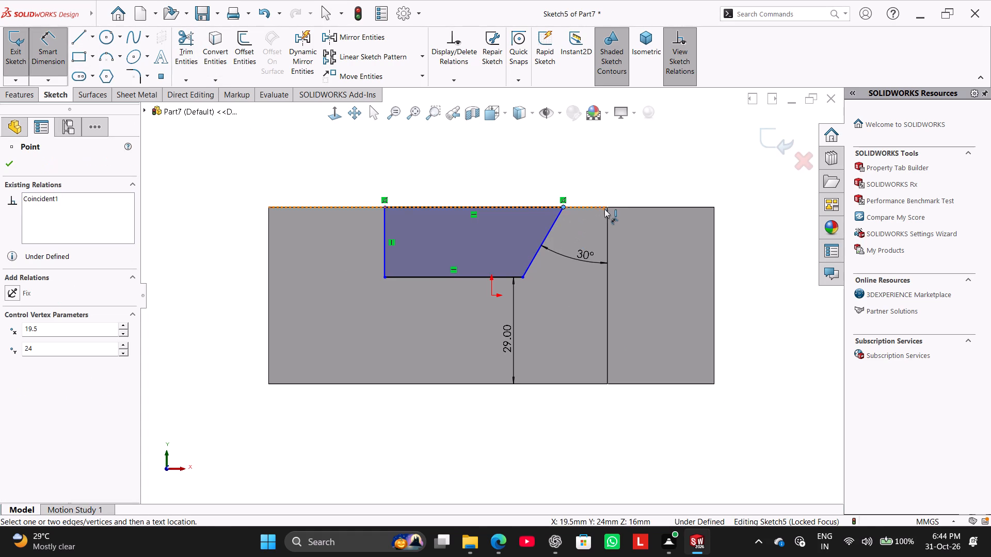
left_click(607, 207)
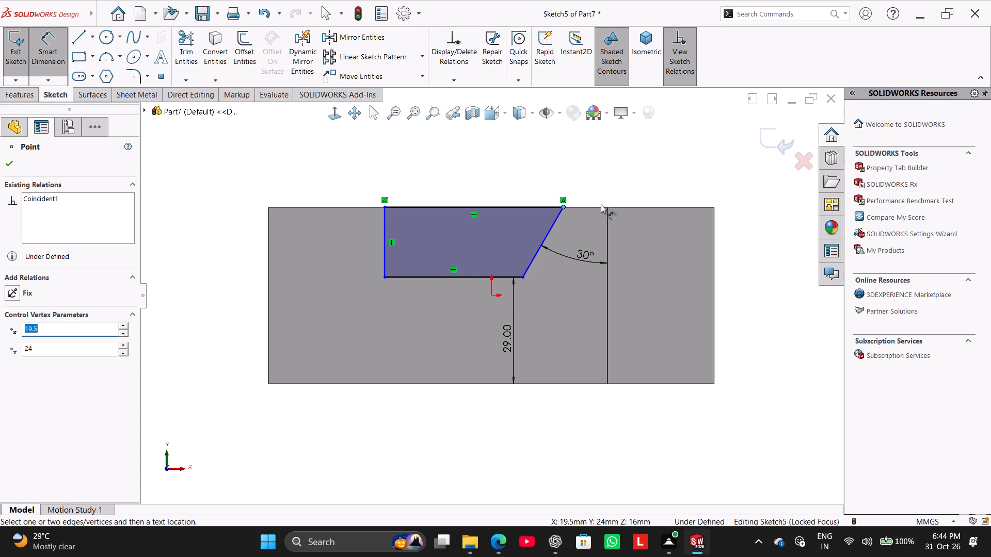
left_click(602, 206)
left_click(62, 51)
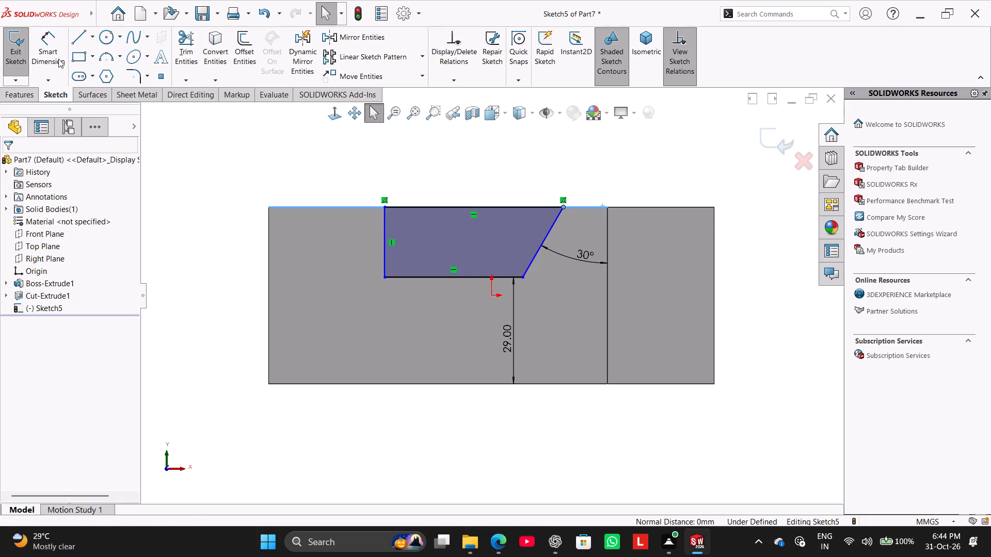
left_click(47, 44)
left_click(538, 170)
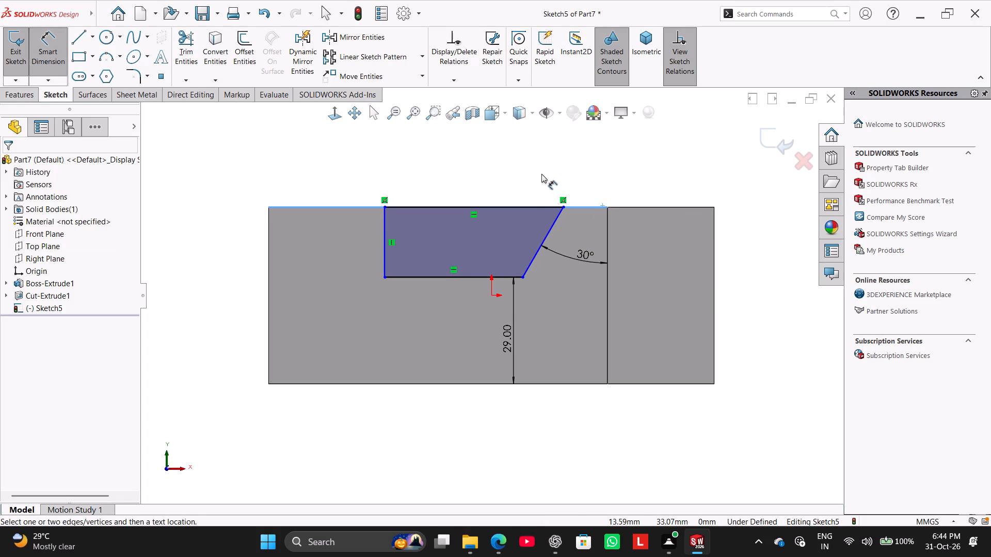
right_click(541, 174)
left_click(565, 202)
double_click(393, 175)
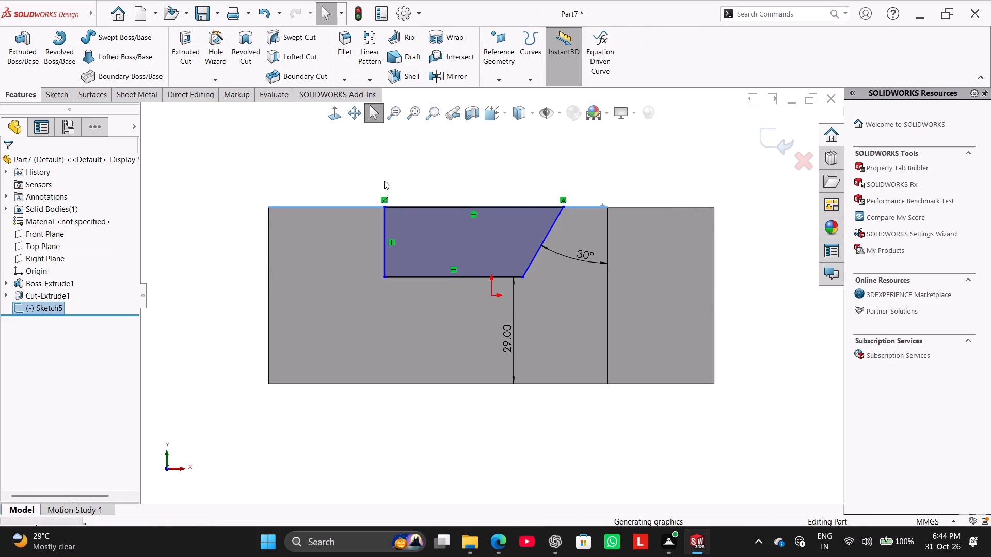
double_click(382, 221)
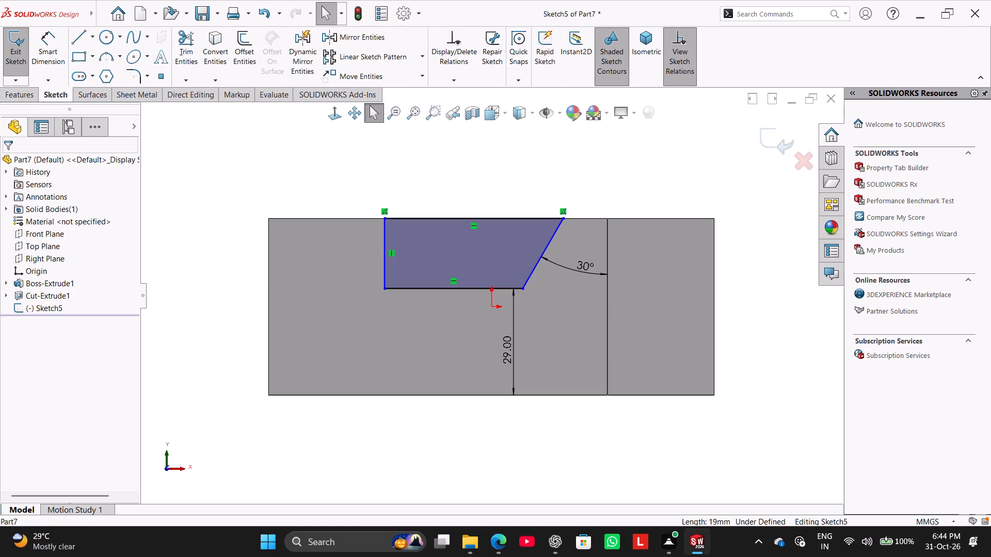
Dimension the distance from the slanted side's top endpoint to the tongue shoulder's top corner as 12 mm.
left_click(52, 63)
left_click(563, 220)
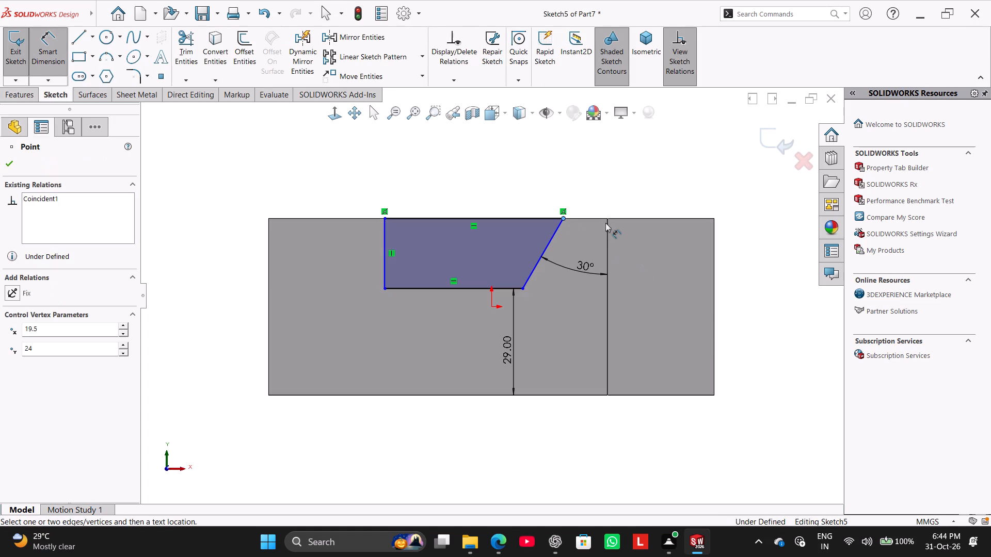
left_click(608, 218)
left_click(585, 174)
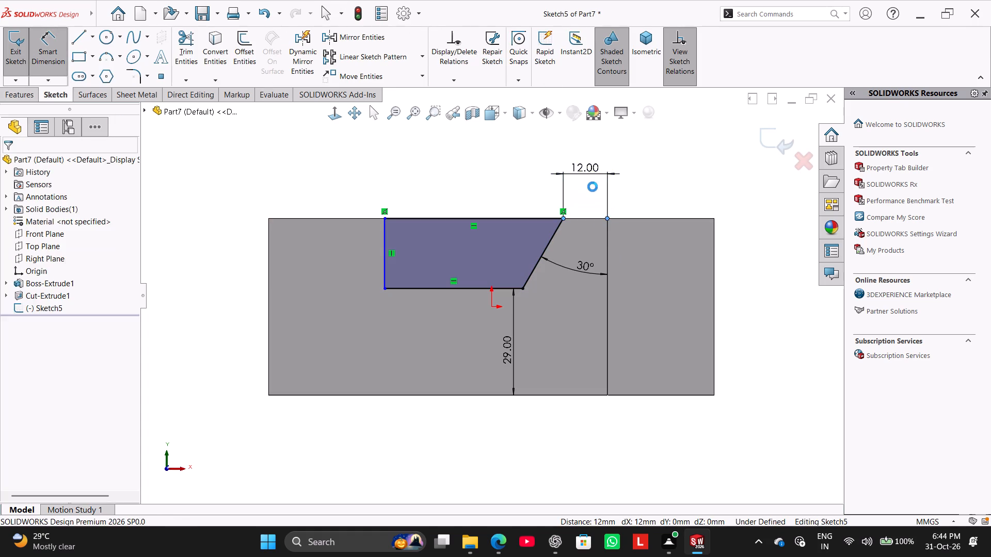
left_click(612, 204)
right_click(498, 183)
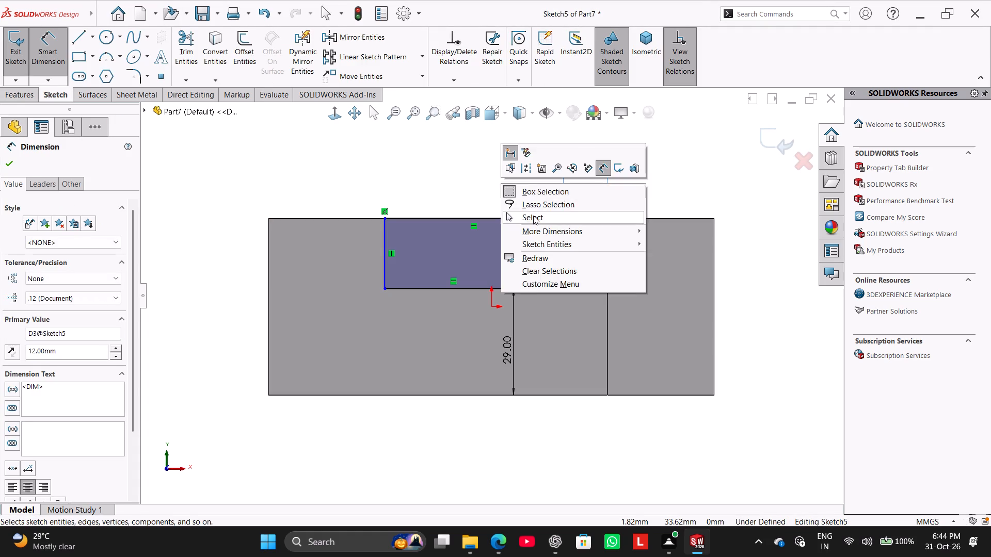
left_click(533, 216)
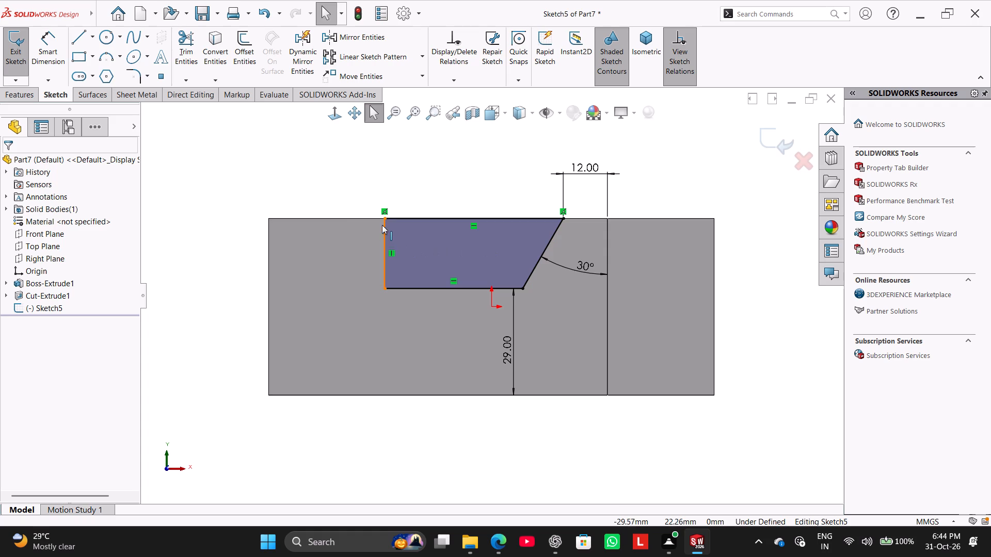
Dimension the distance from the block's plain end edge to the recess's vertical side as 41/2 mm.
left_click(54, 60)
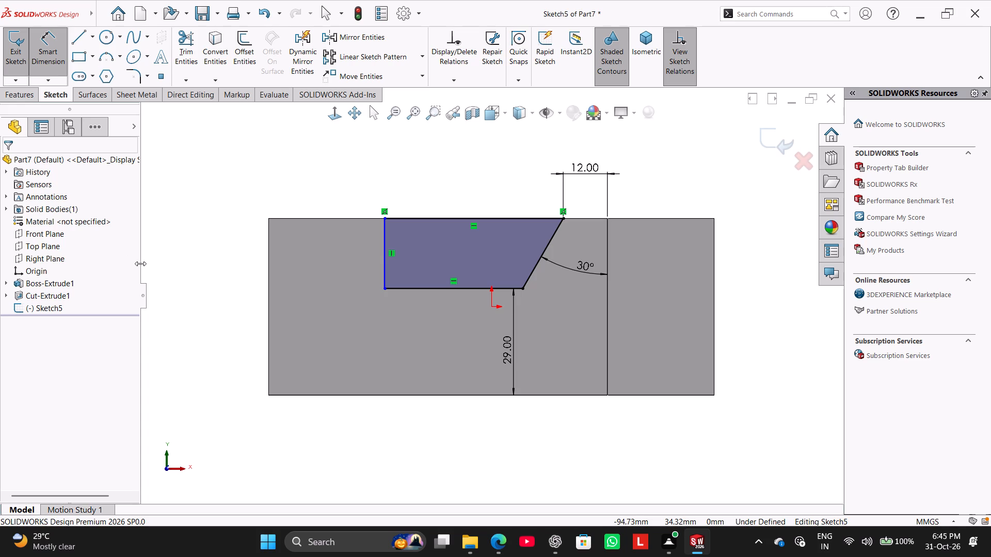
left_click(269, 279)
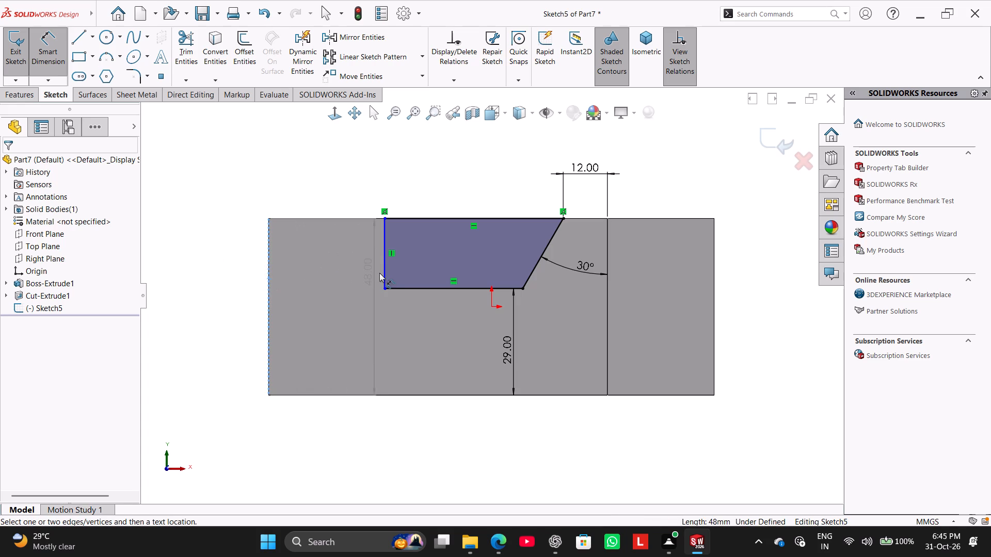
left_click(383, 280)
left_click(324, 301)
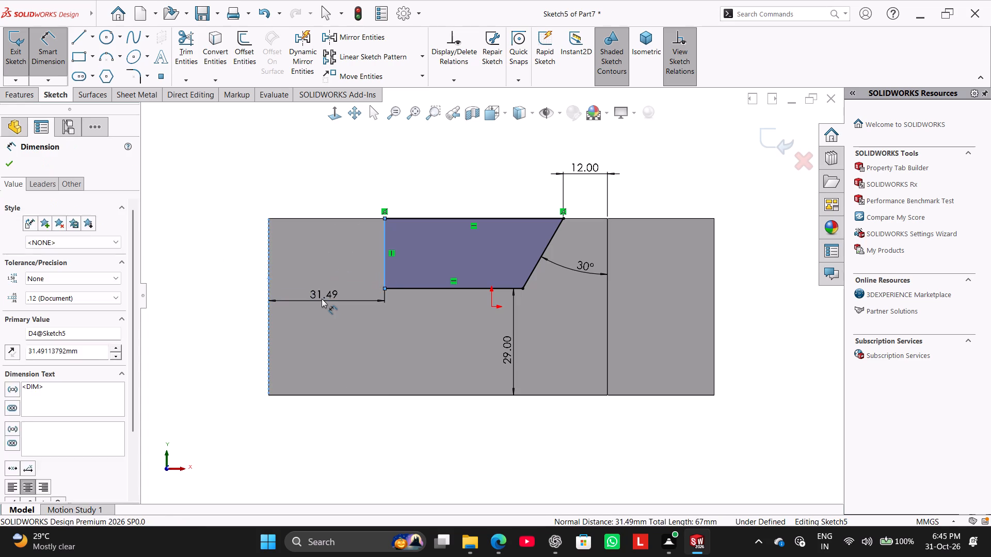
key("1")
key("BackSpace")
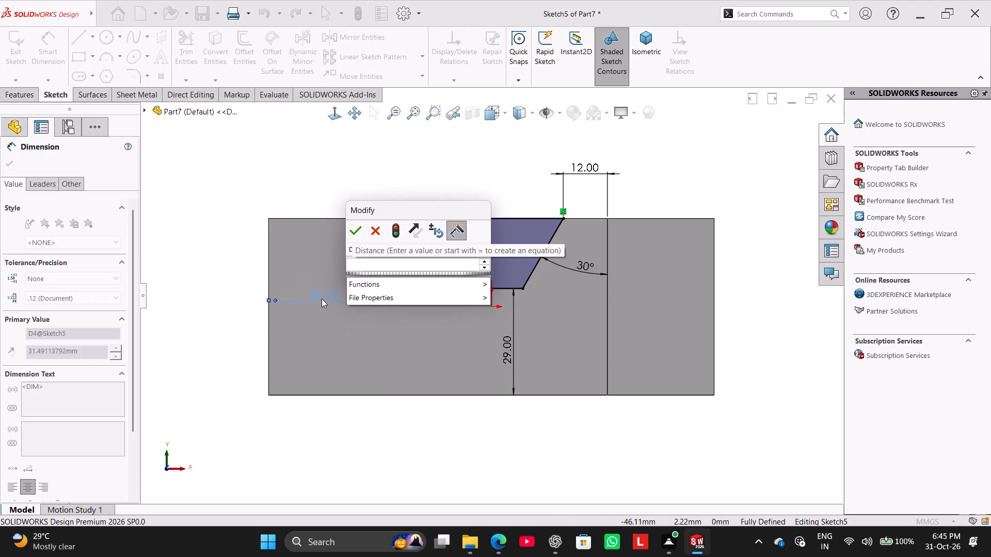
type("41/2")
key("Return")
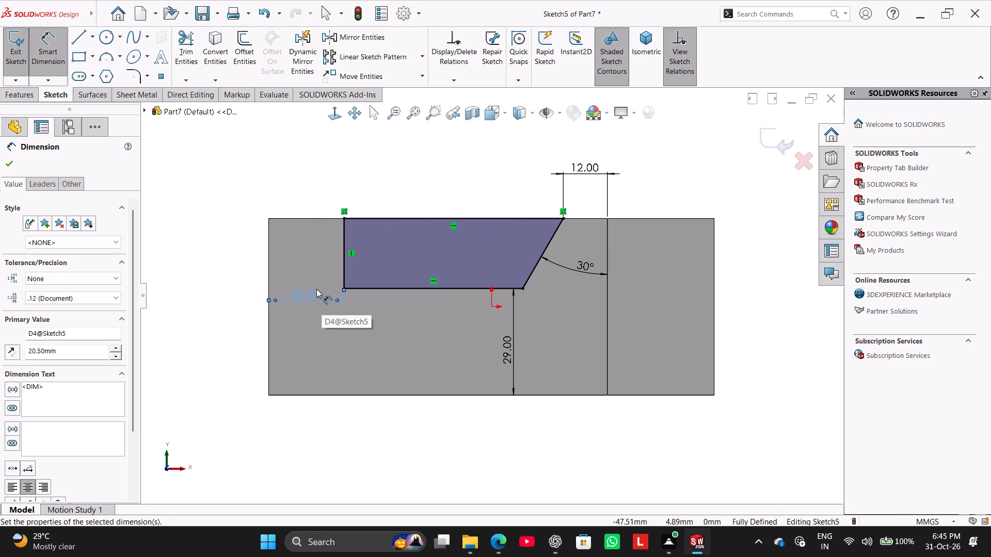
Increase the distance between the block's end edge and the recess's vertical side by 12, to 32.5 mm.
left_click(318, 296)
double_click(316, 293)
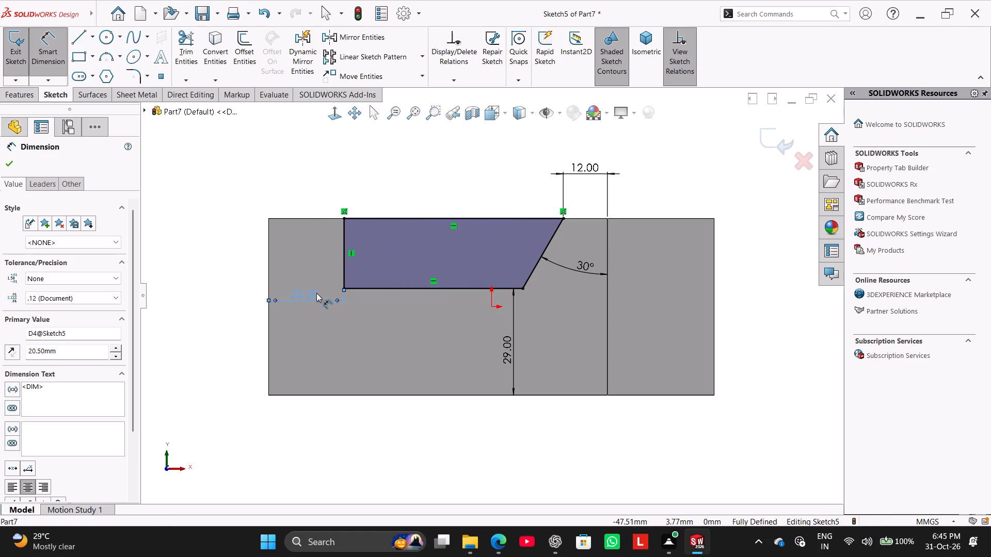
left_click(371, 267)
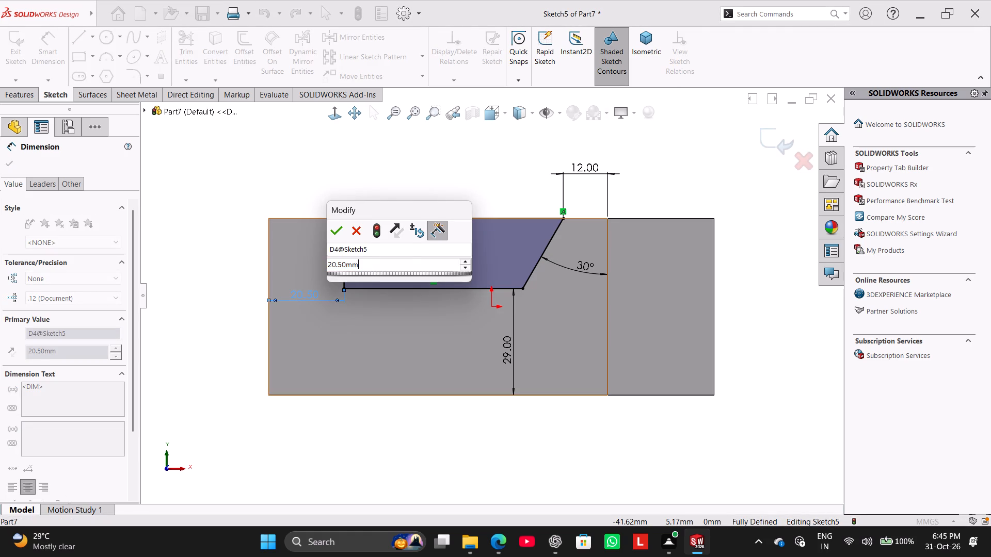
key("BackSpace")
key("BackSpace")
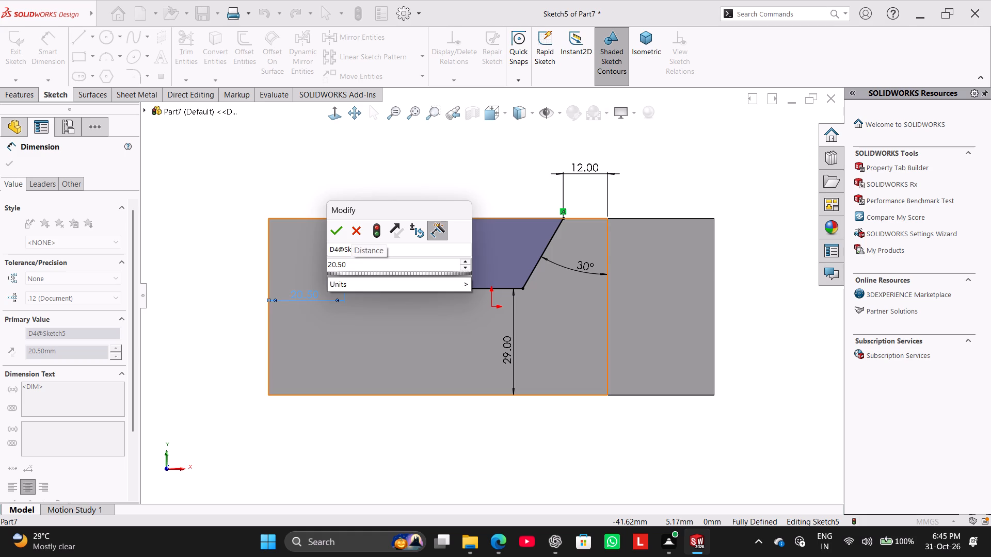
type("+12")
key("Return")
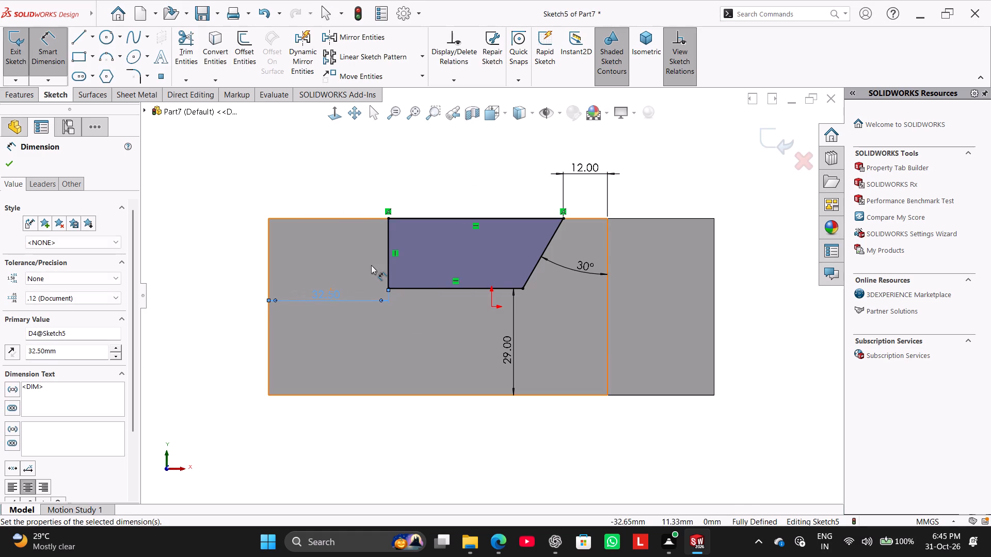
right_click(354, 176)
left_click(374, 209)
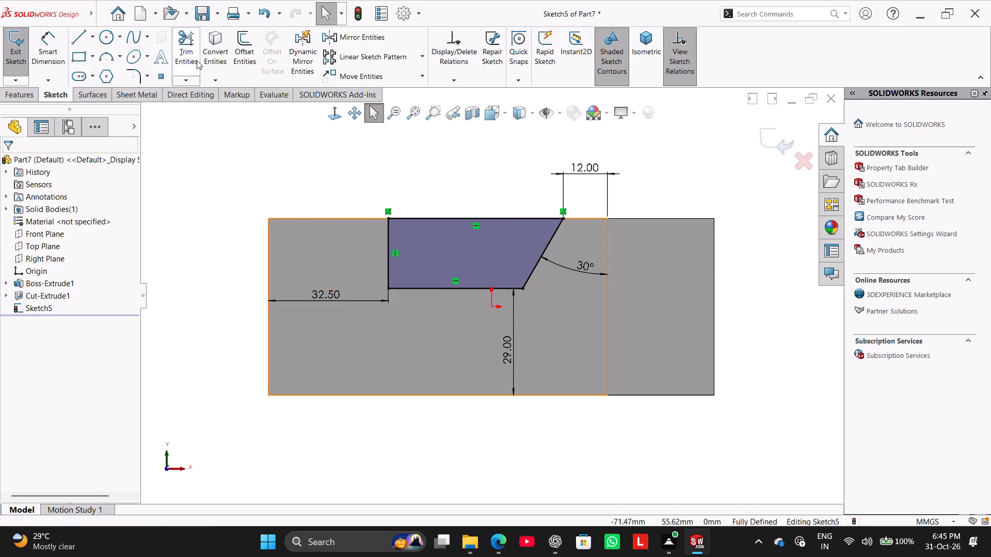
Add a 6 mm sketch fillet at the corner between the recess's vertical side and its bottom line.
left_click(141, 73)
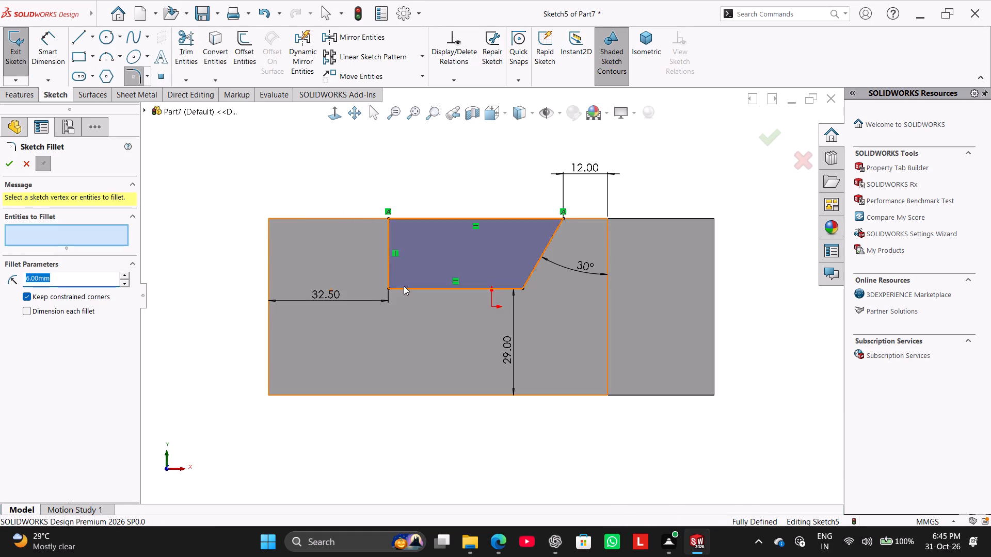
left_click(405, 287)
left_click(386, 265)
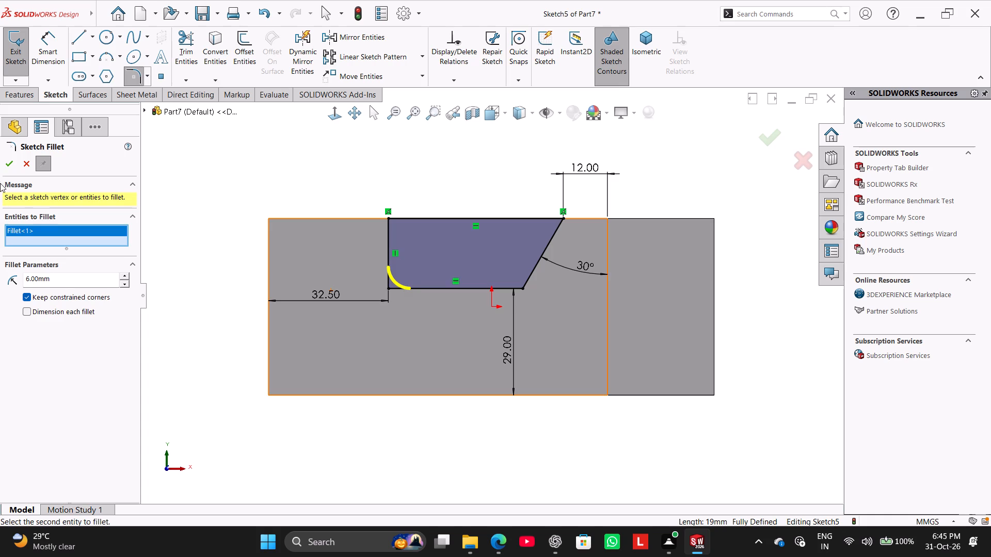
left_click(5, 165)
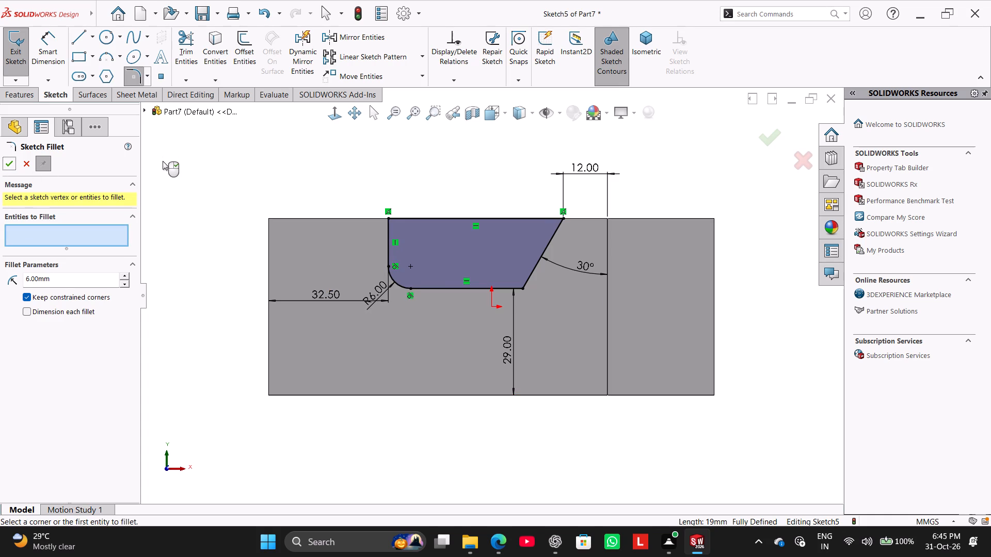
right_click(188, 276)
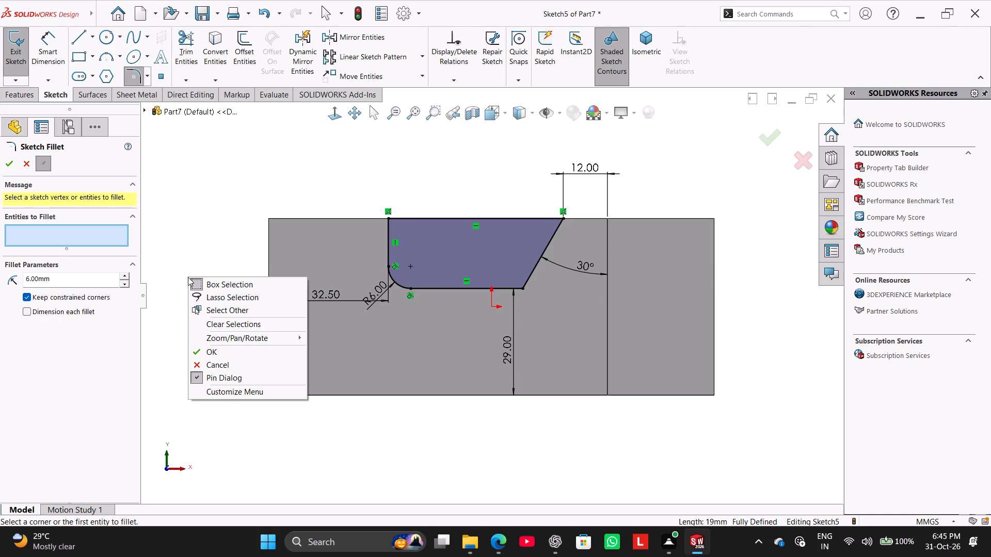
left_click(210, 351)
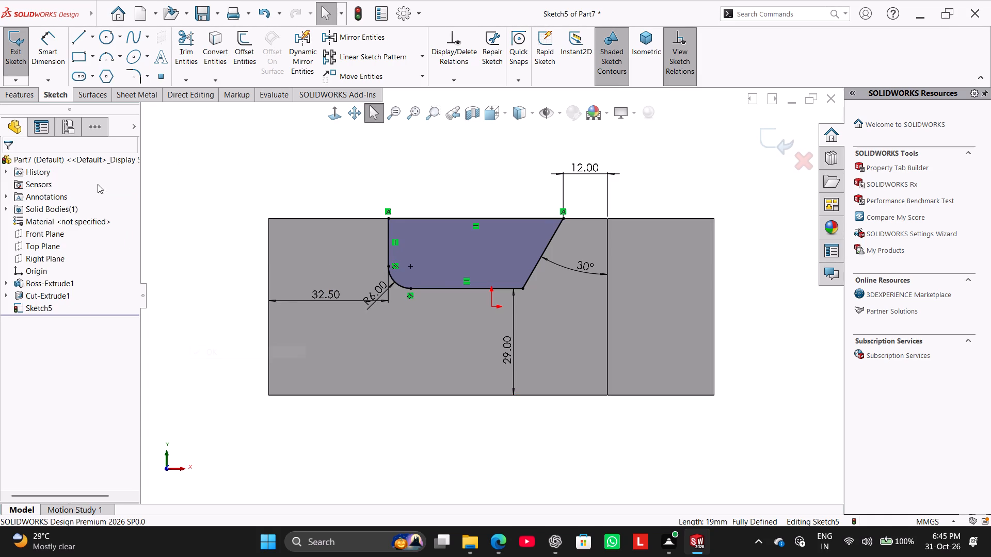
Cut the filleted recess profile through the block with Extruded Cut, using the Through All - Both end condition.
left_click(29, 100)
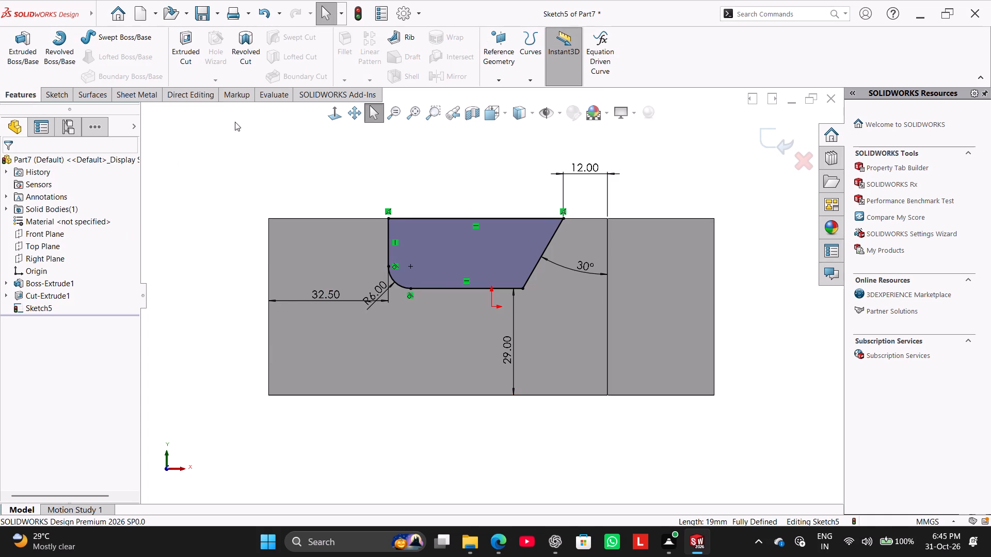
middle_click_drag(237, 153, 217, 224)
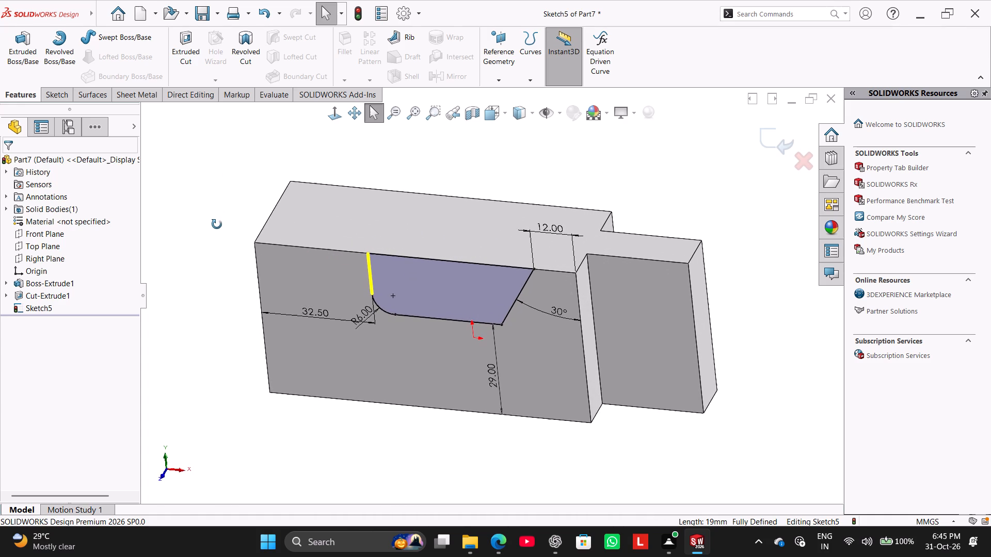
middle_click_drag(217, 224, 218, 253)
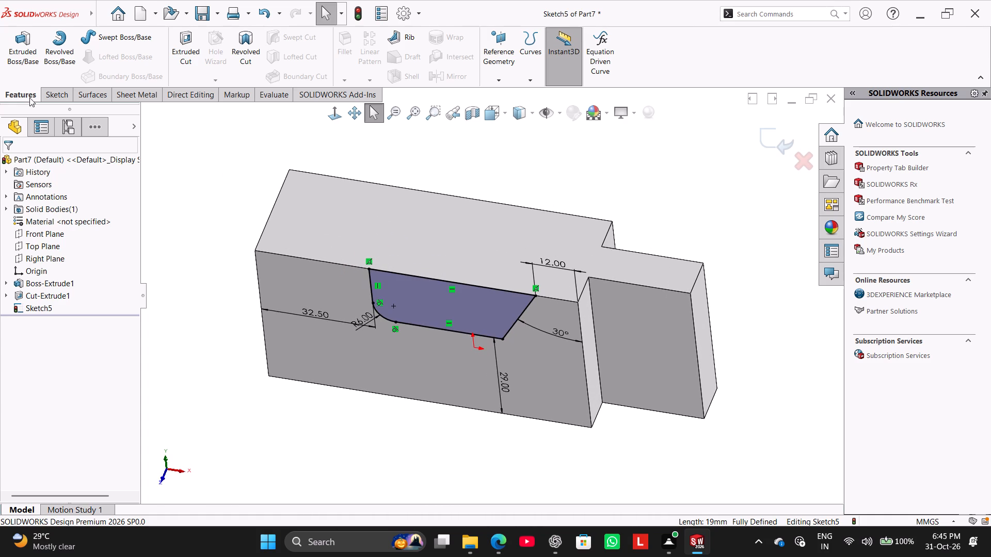
left_click(177, 61)
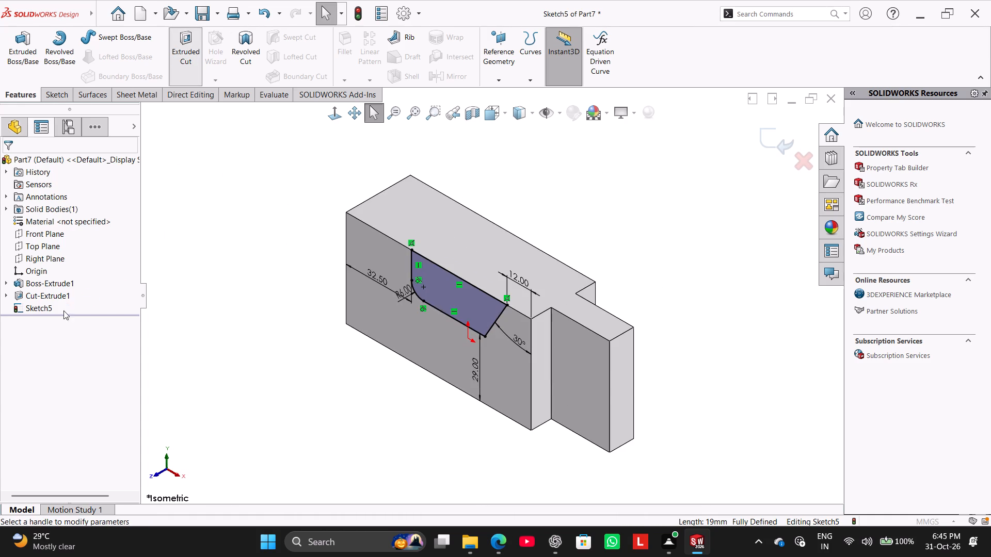
left_click(61, 231)
left_click(70, 261)
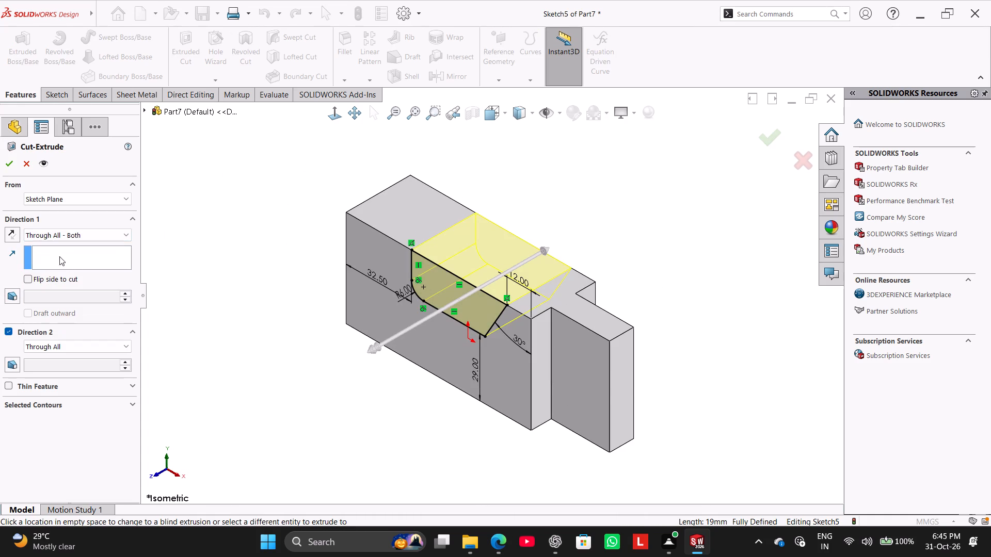
left_click(8, 161)
left_click(296, 206)
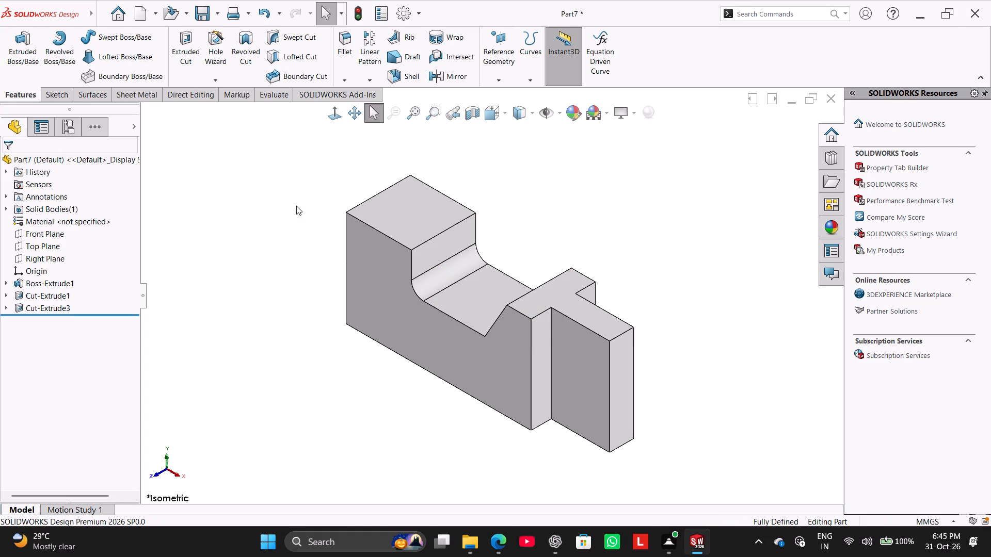
On the Front Plane, sketch a circle of about 9.1 mm radius on the plain end beside the recess's vertical side.
right_click_drag(265, 267, 390, 190)
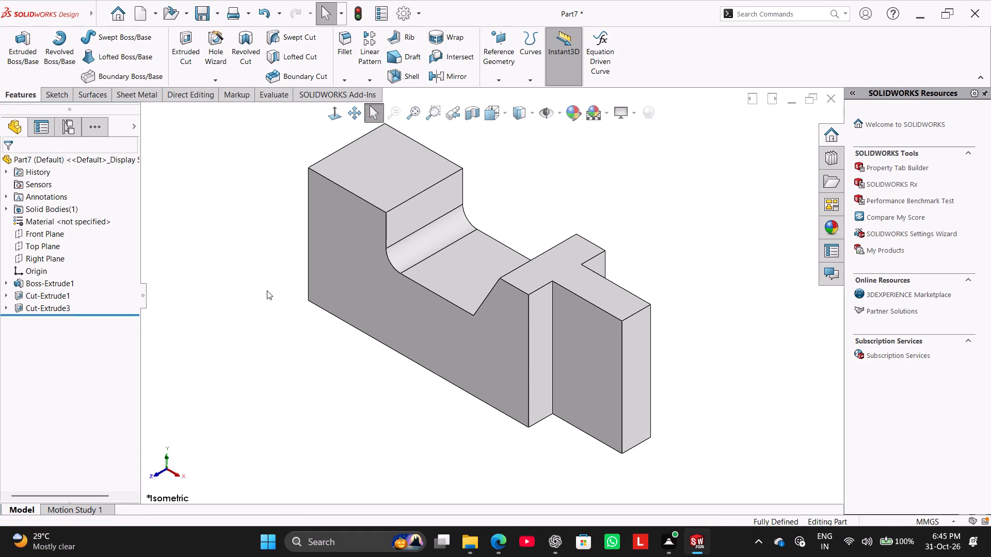
left_click(44, 238)
left_click(55, 224)
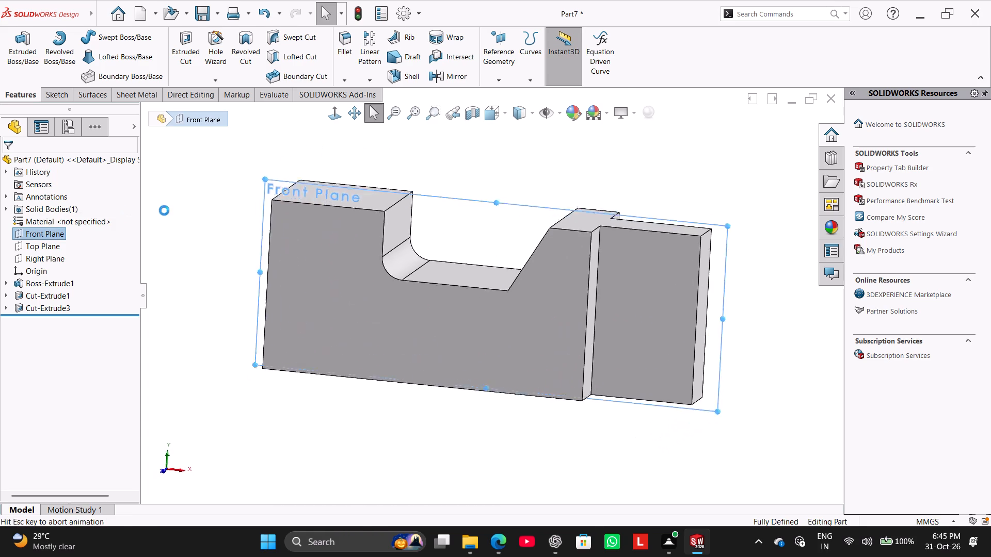
left_click(193, 178)
left_click(99, 38)
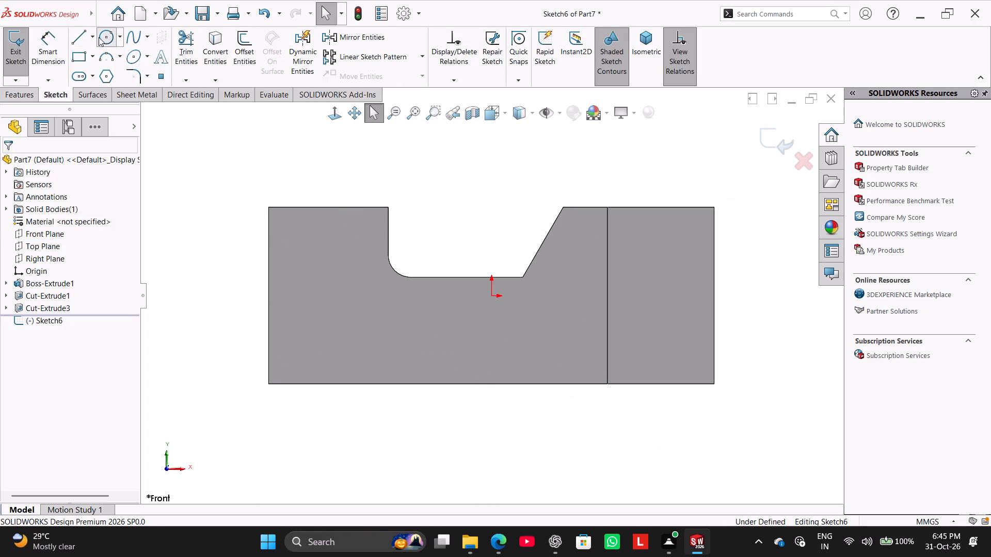
left_click(317, 260)
left_click(333, 290)
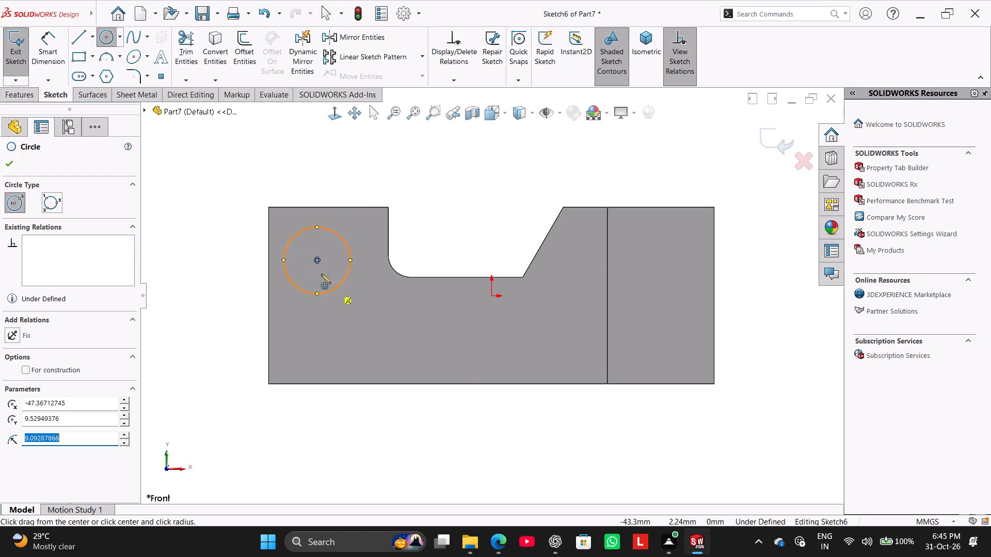
Dimension the circle's centre 44 mm above the block's bottom edge.
left_click(51, 58)
left_click(316, 260)
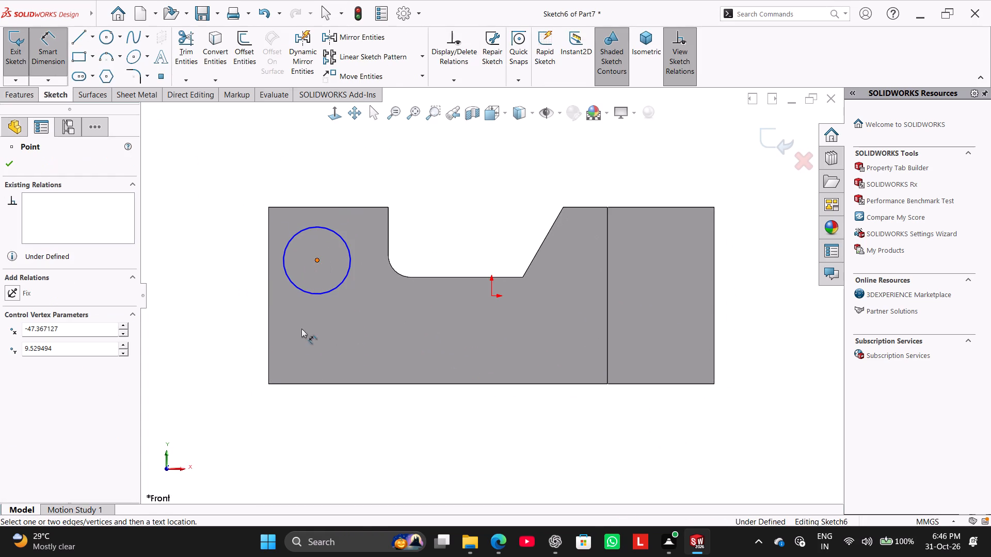
left_click(302, 384)
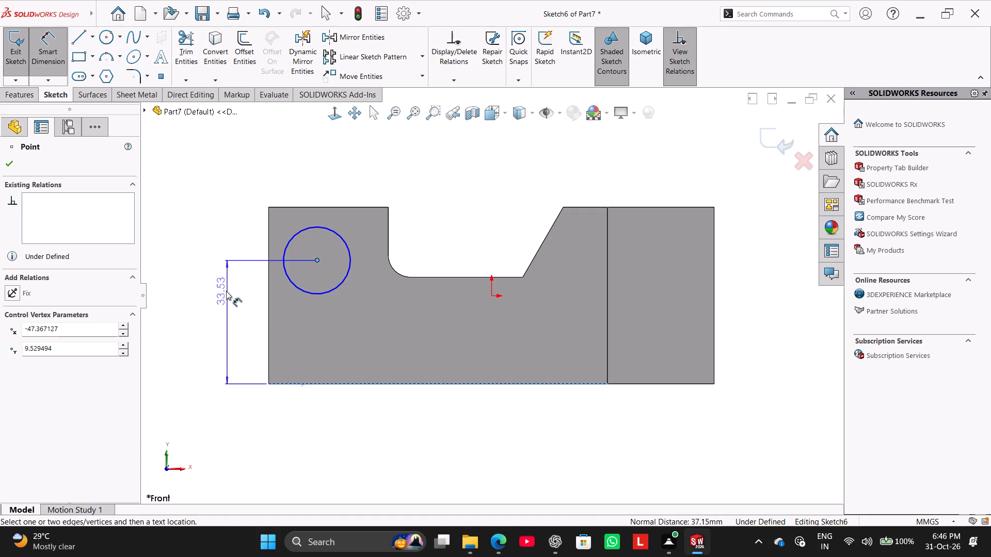
left_click(226, 291)
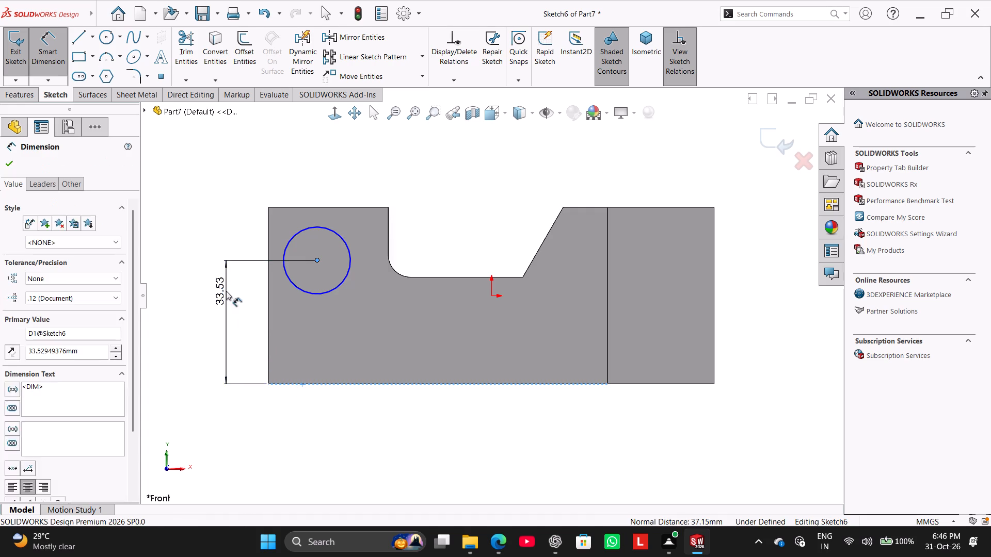
type("44")
key("Return")
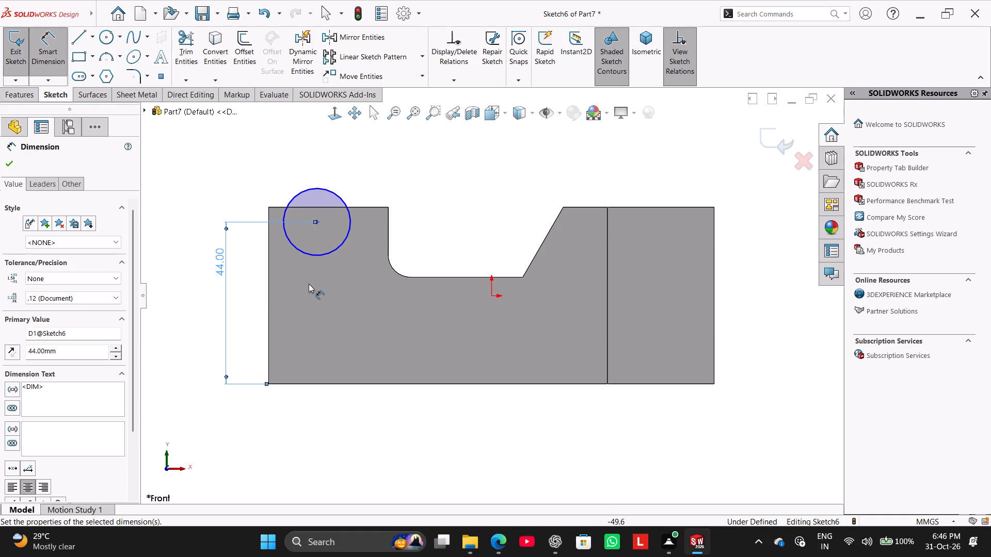
Dimension the circle's centre 12 mm horizontally from the block's plain end edge.
left_click(316, 221)
left_click(59, 57)
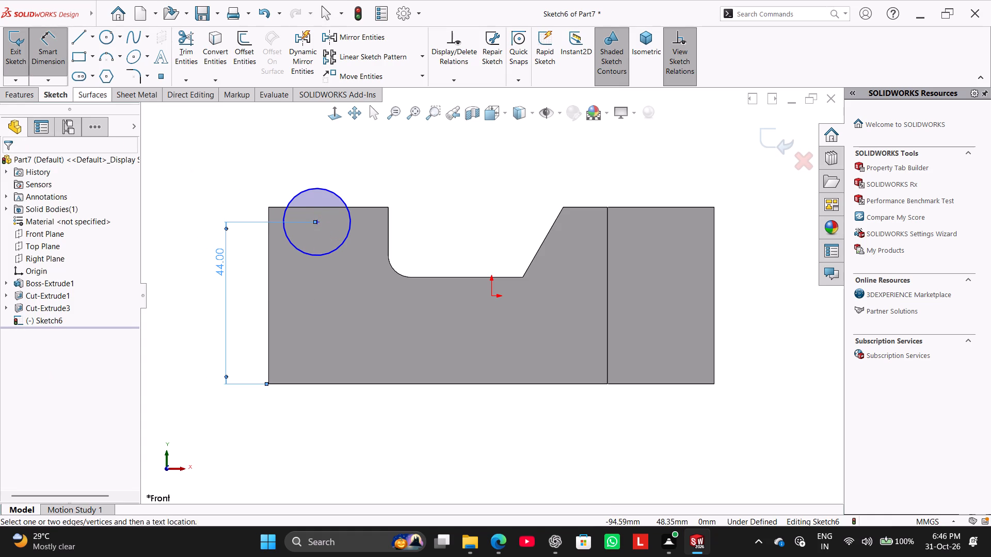
left_click(317, 221)
left_click(270, 214)
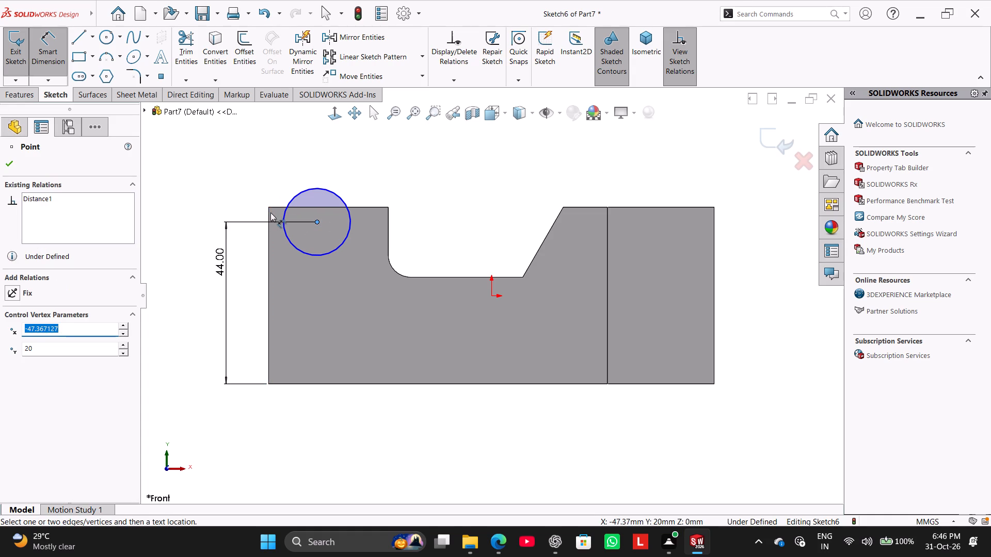
left_click(269, 213)
left_click(287, 178)
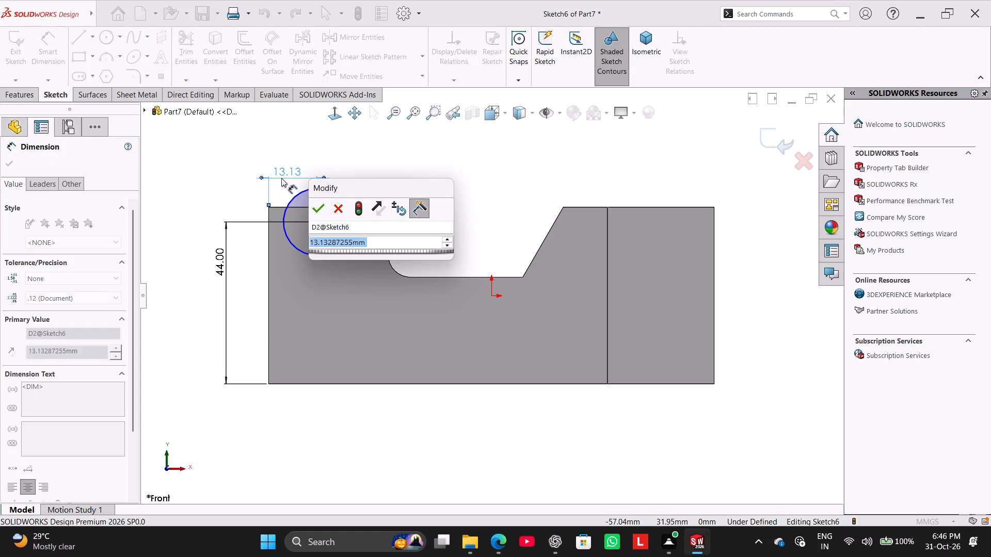
type("12")
key("Return")
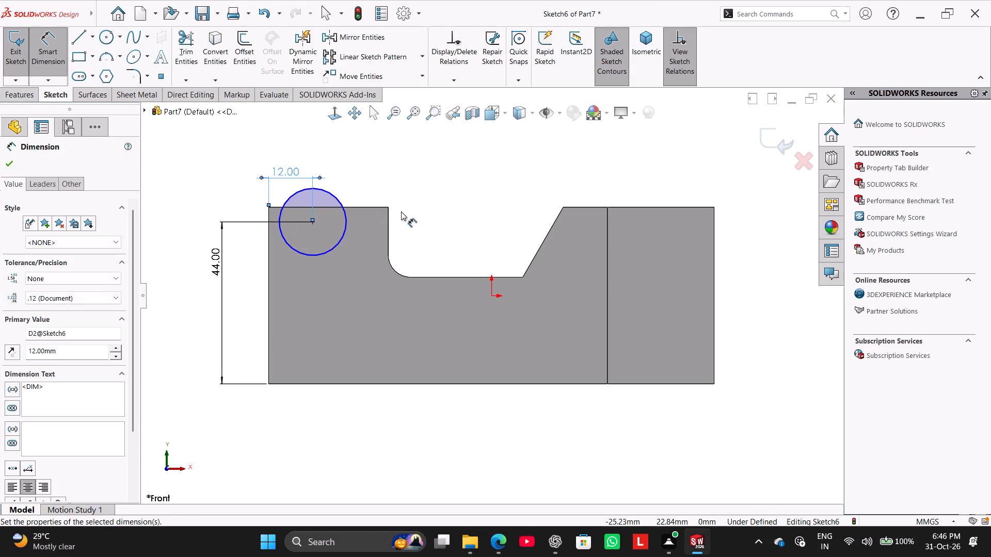
right_click(401, 211)
left_click(422, 242)
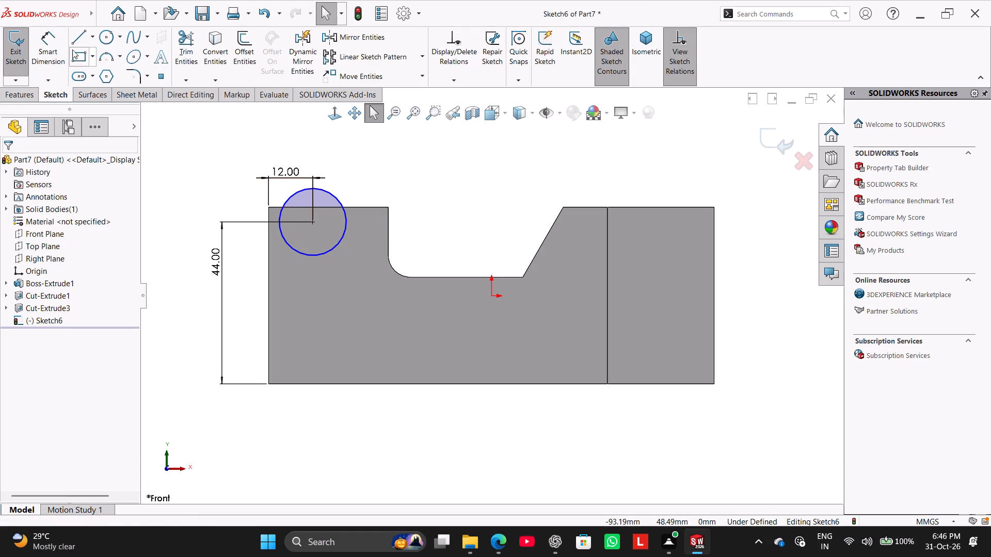
Set the circle's diameter to 41 mm.
left_click(54, 40)
left_click(286, 204)
left_click(188, 140)
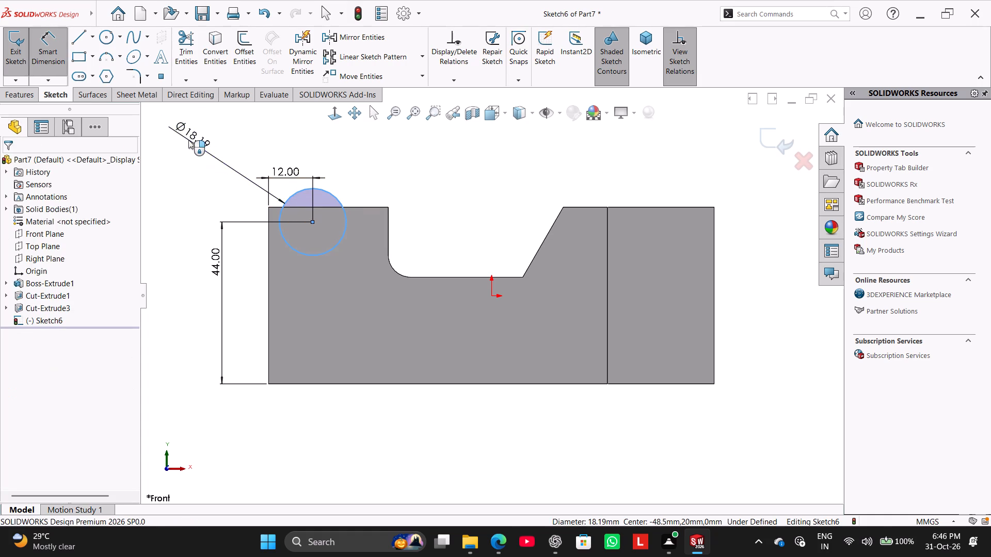
type("41")
key("Return")
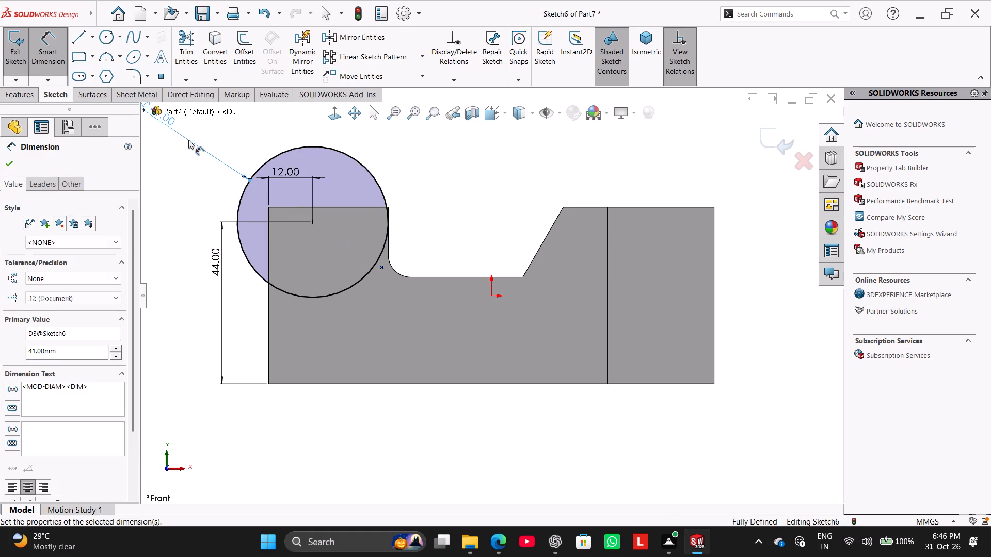
middle_click(459, 206)
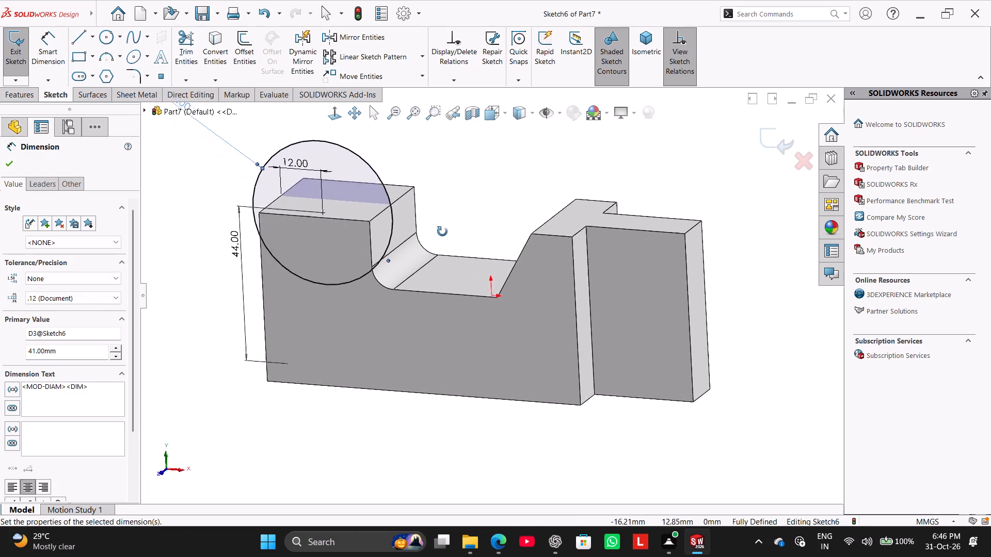
right_click(468, 190)
left_click(492, 222)
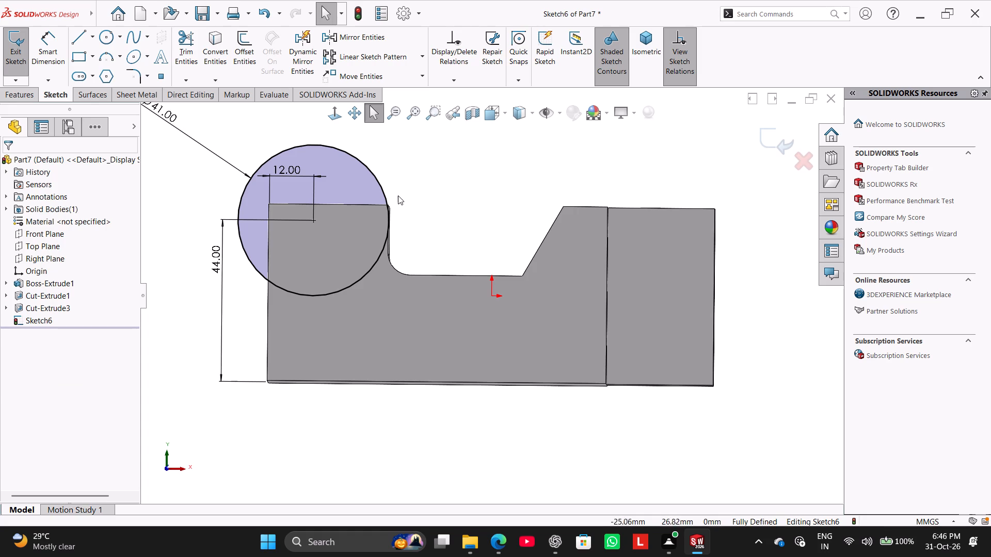
Examine where the circle meets the recess's vertical side and the top of the block's plain end.
scroll(393, 195, "down", 3)
scroll(412, 238, "down", 6)
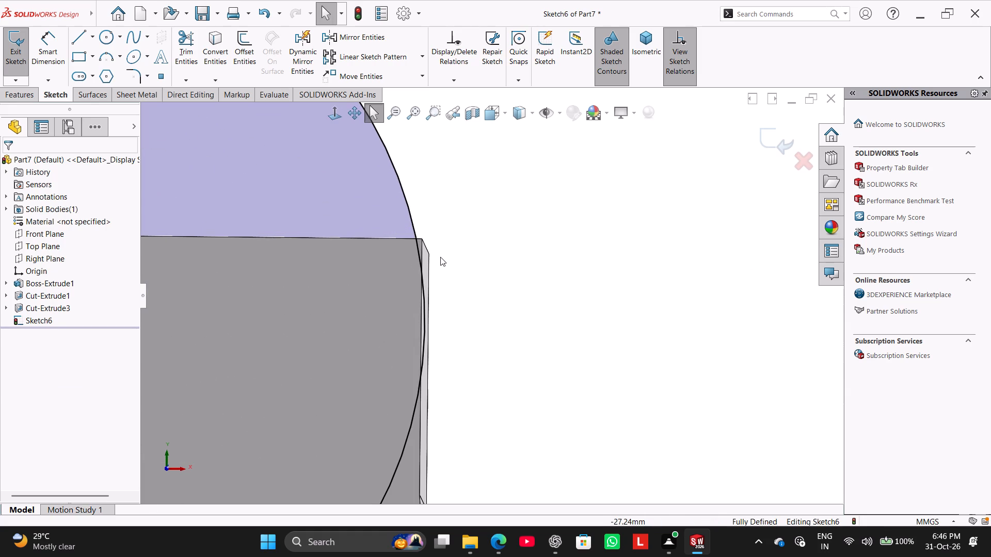
scroll(441, 260, "up", 5)
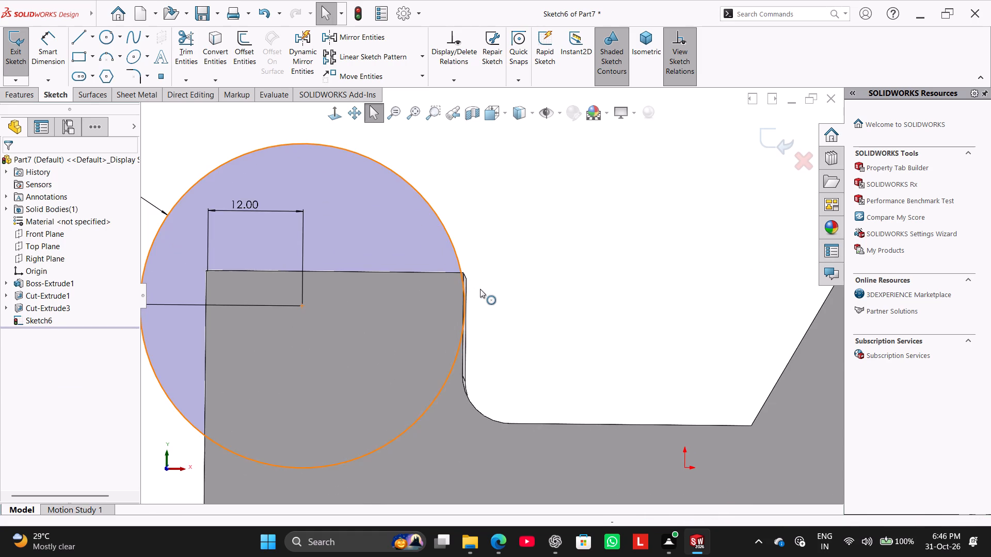
middle_click_drag(482, 304, 486, 323)
scroll(549, 290, "up", 2)
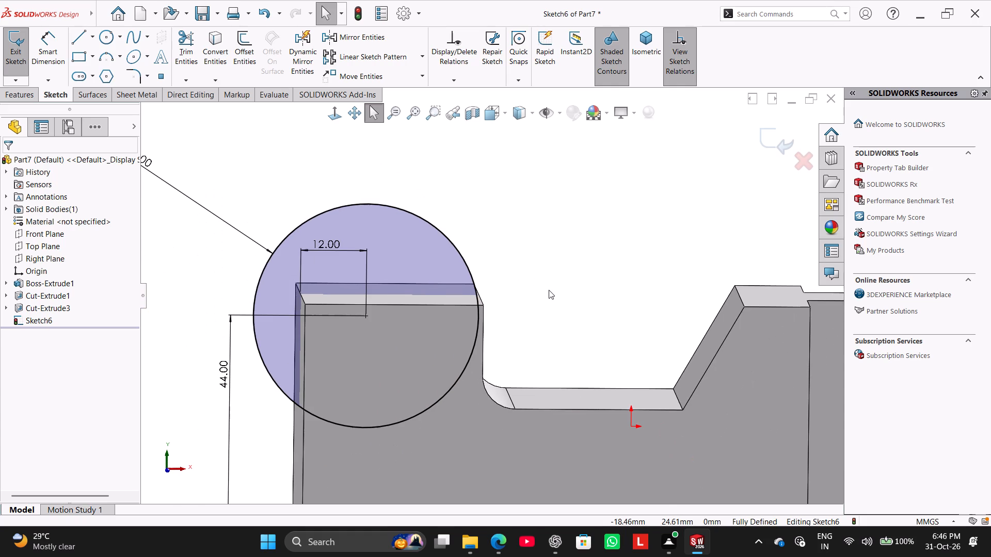
right_click_drag(549, 290, 576, 261)
middle_click_drag(525, 262, 510, 253)
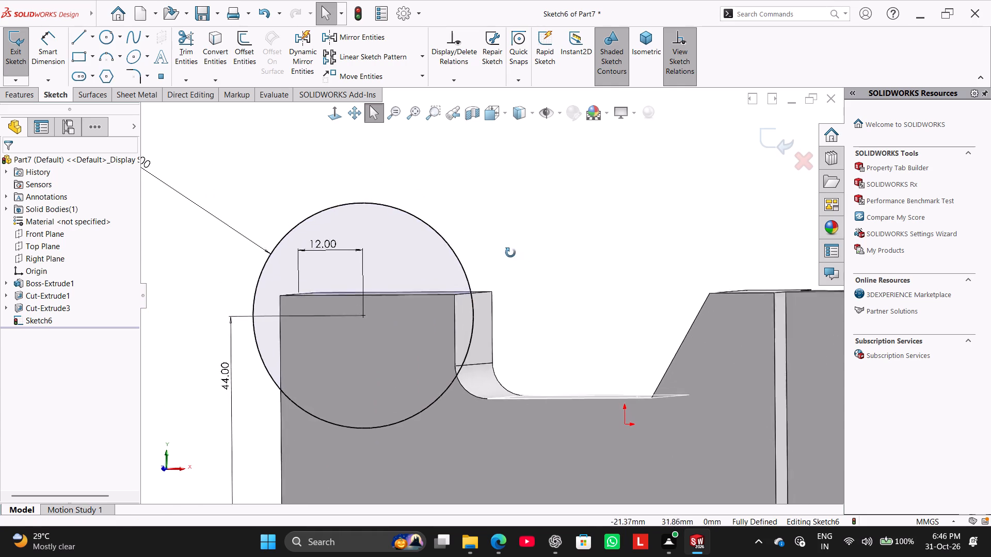
middle_click_drag(510, 253, 524, 269)
scroll(221, 227, "up", 2)
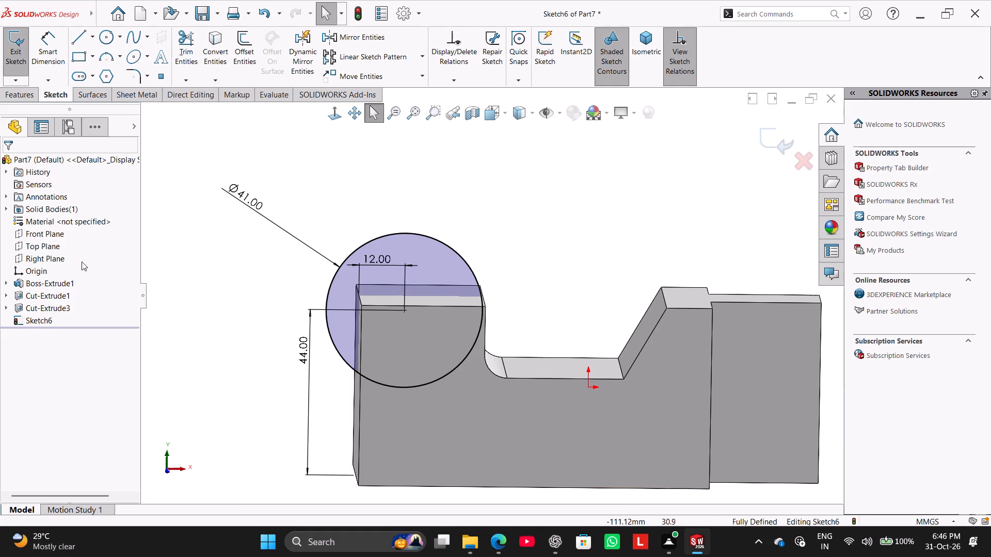
Extrude the 41 mm circle as a merged boss, 38 mm deep with the Mid Plane end condition.
left_click(6, 97)
left_click(22, 62)
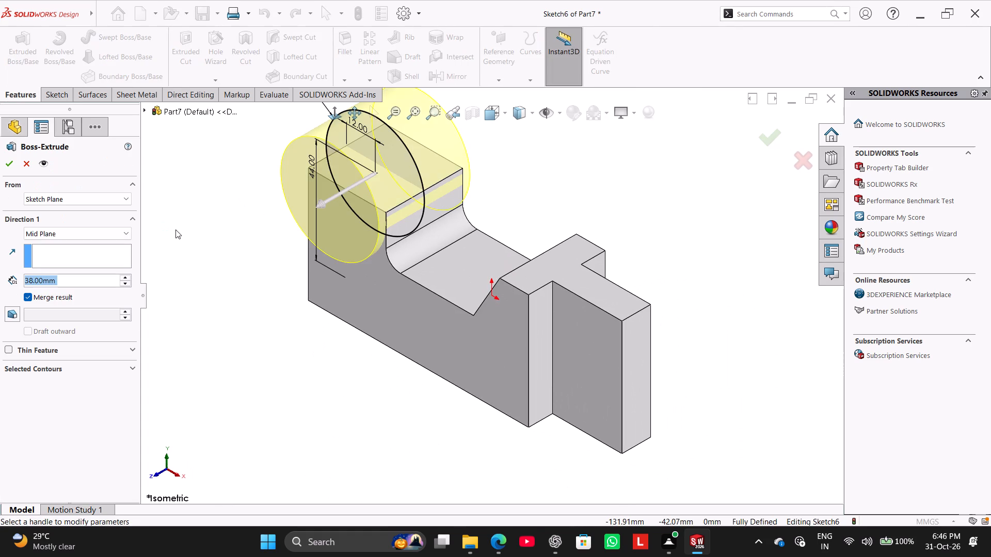
left_click(5, 166)
left_click(242, 299)
right_click_drag(276, 312, 394, 249)
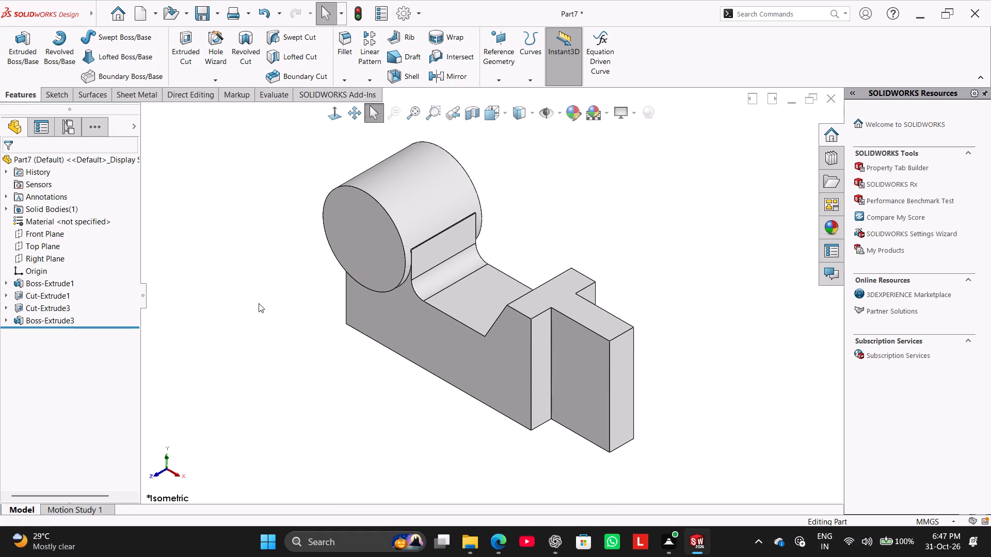
Edit the recess cut's sketch, setting the distance from the block's end edge to the recess's vertical side to 41/2 (20.5 mm).
middle_click_drag(259, 303, 272, 304)
scroll(419, 245, "down", 7)
middle_click_drag(641, 238, 649, 235)
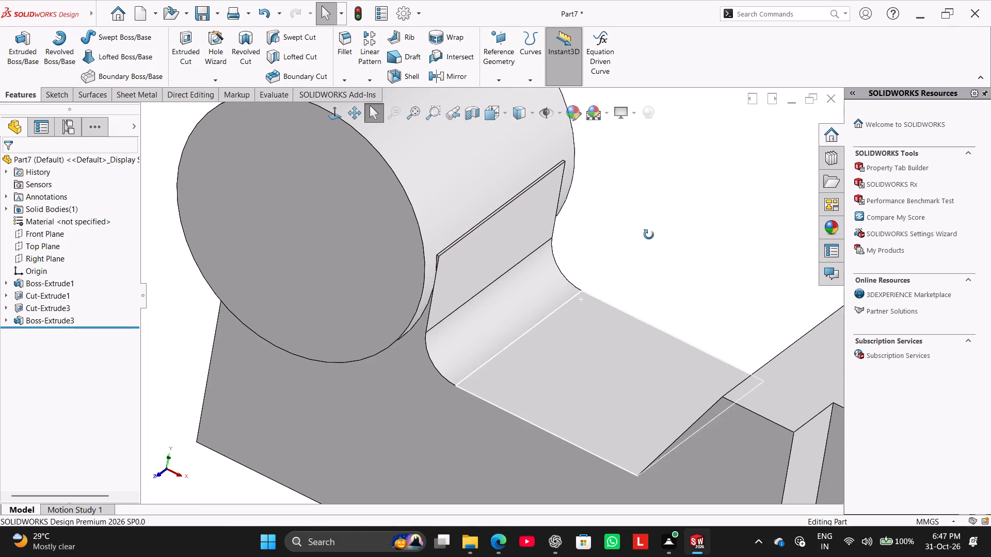
middle_click_drag(649, 235, 663, 230)
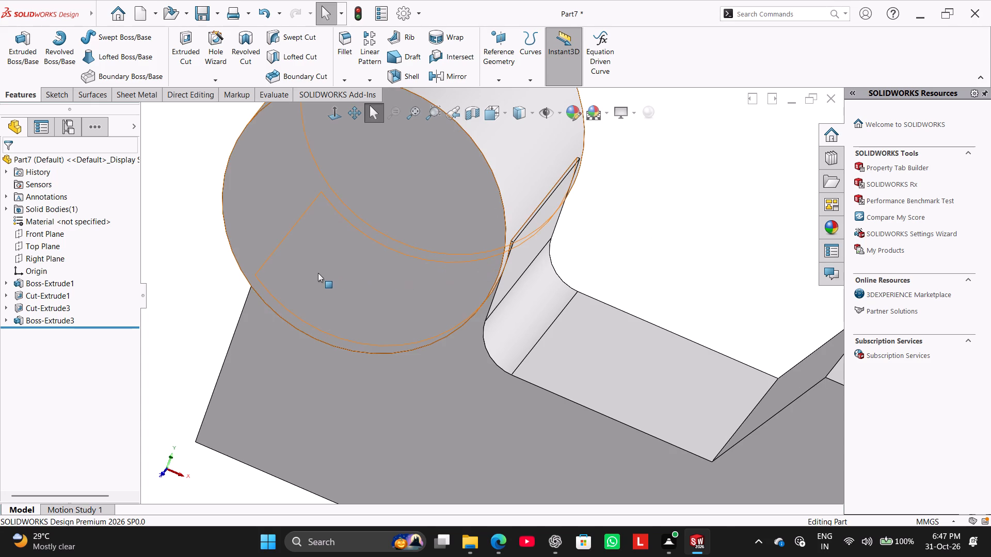
right_click(48, 312)
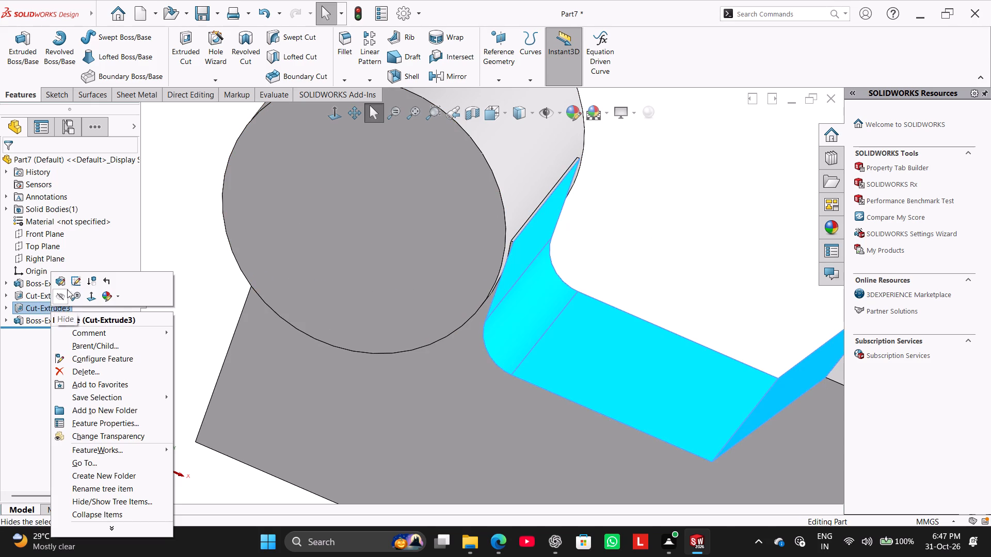
left_click(74, 285)
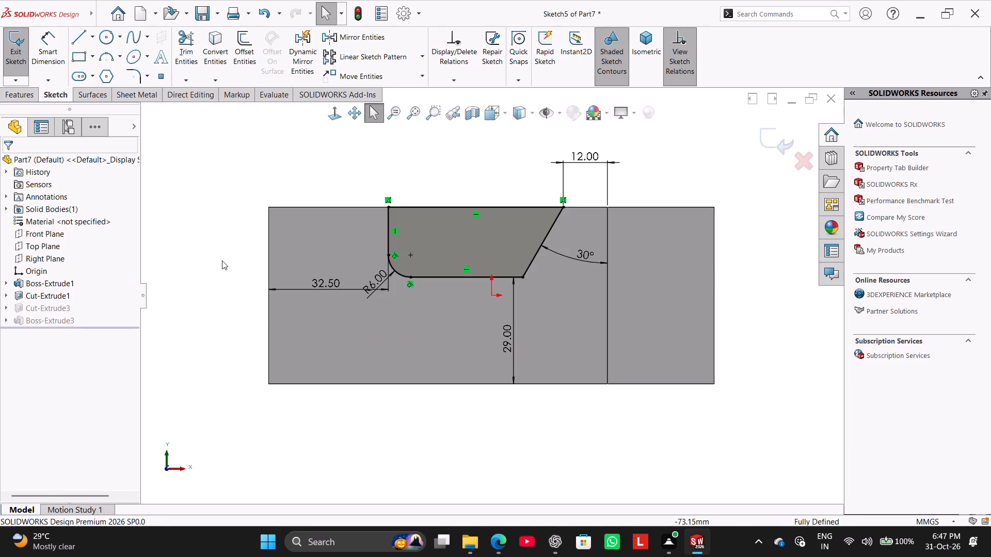
left_click(225, 234)
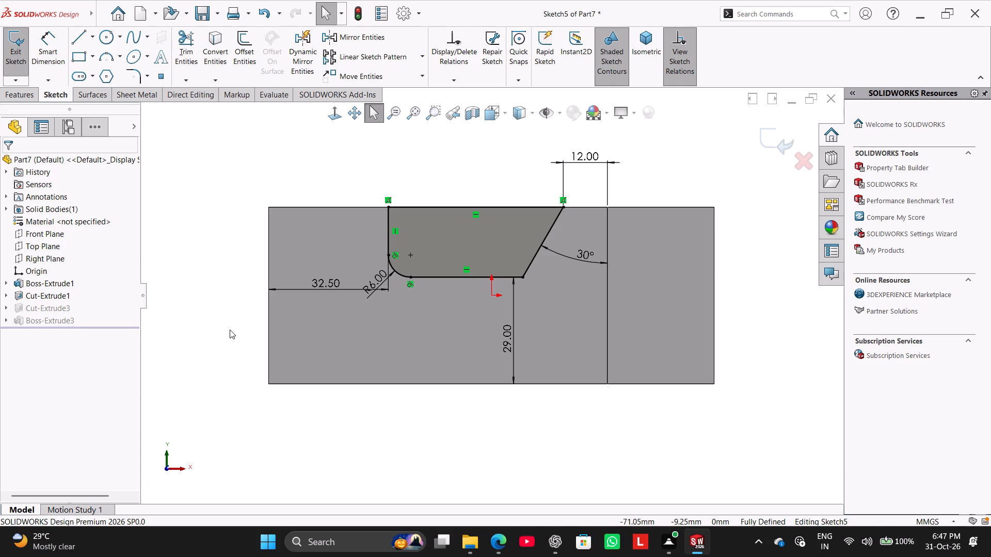
double_click(329, 283)
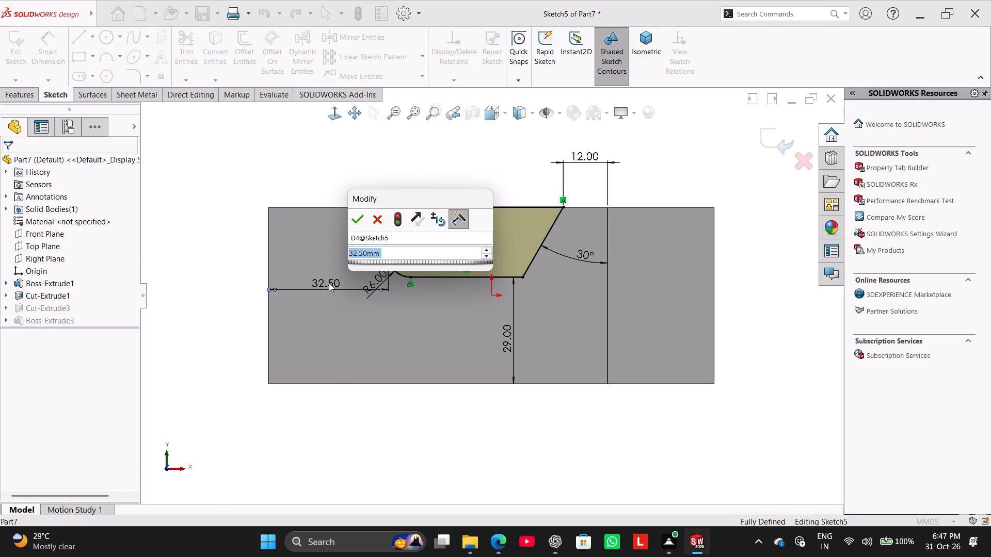
type("41/2")
key("Return")
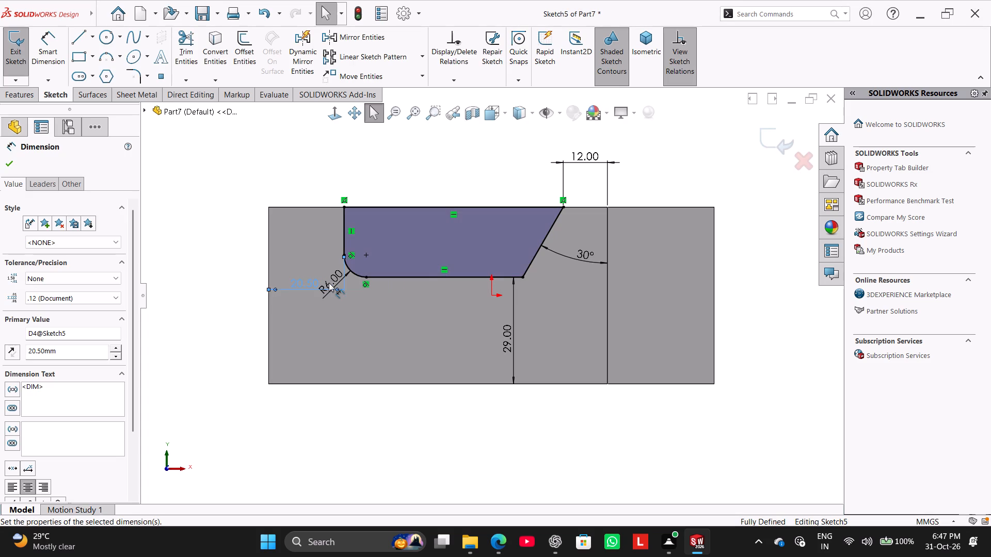
left_click(20, 64)
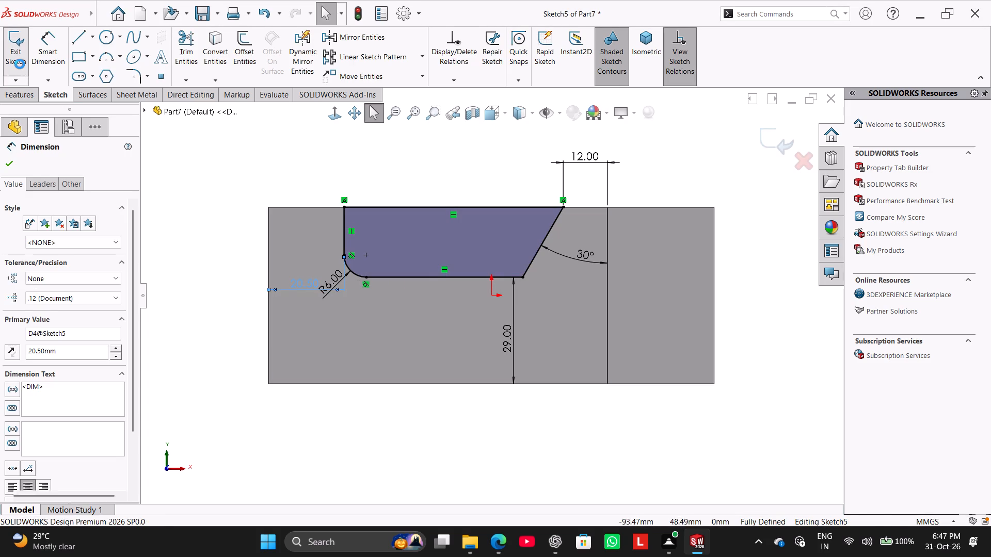
Examine the junction between the cylindrical boss and the recess floor from several angles, ending in an isometric view.
middle_click_drag(200, 219, 181, 284)
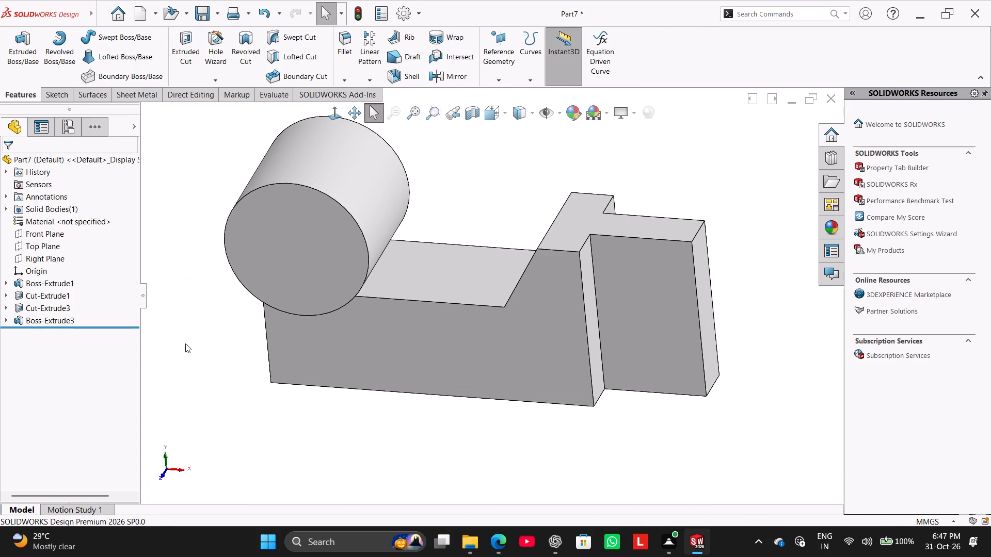
middle_click_drag(180, 355, 188, 312)
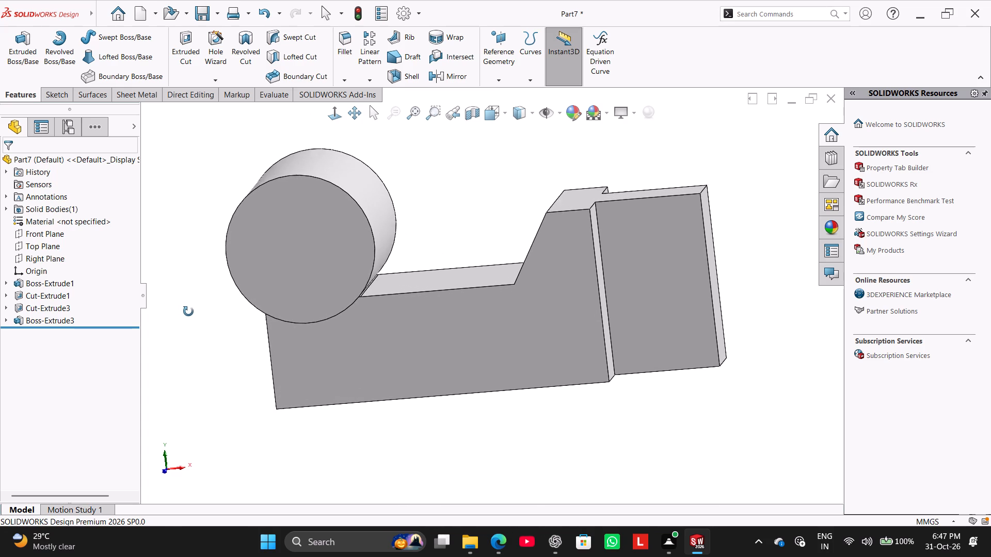
middle_click_drag(188, 312, 183, 312)
scroll(379, 294, "down", 7)
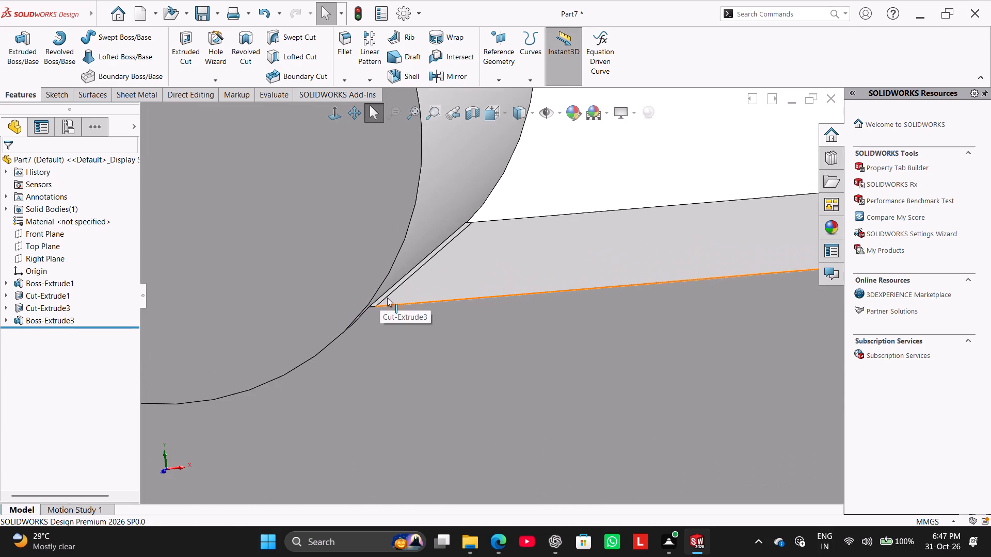
scroll(402, 306, "down", 2)
scroll(382, 351, "up", 5)
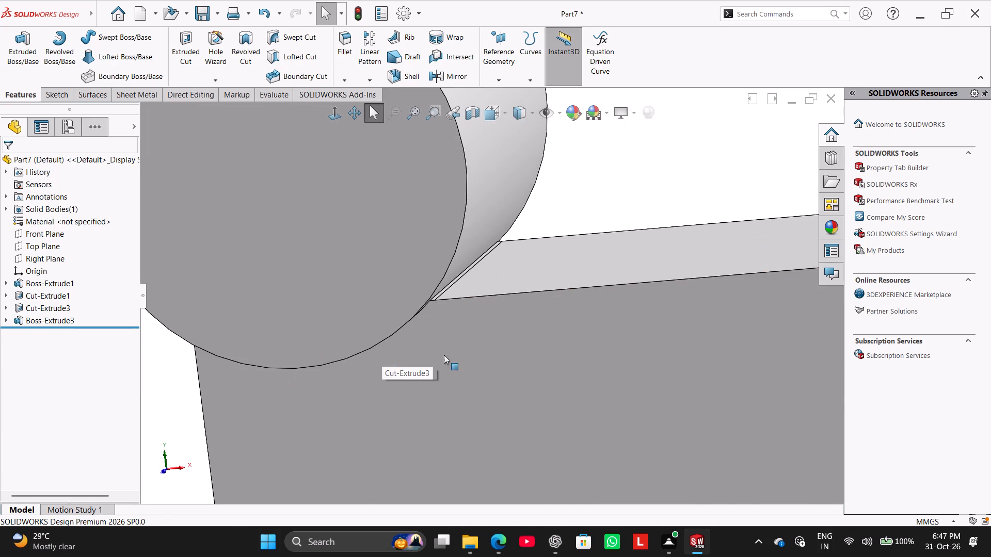
middle_click_drag(463, 350, 453, 354)
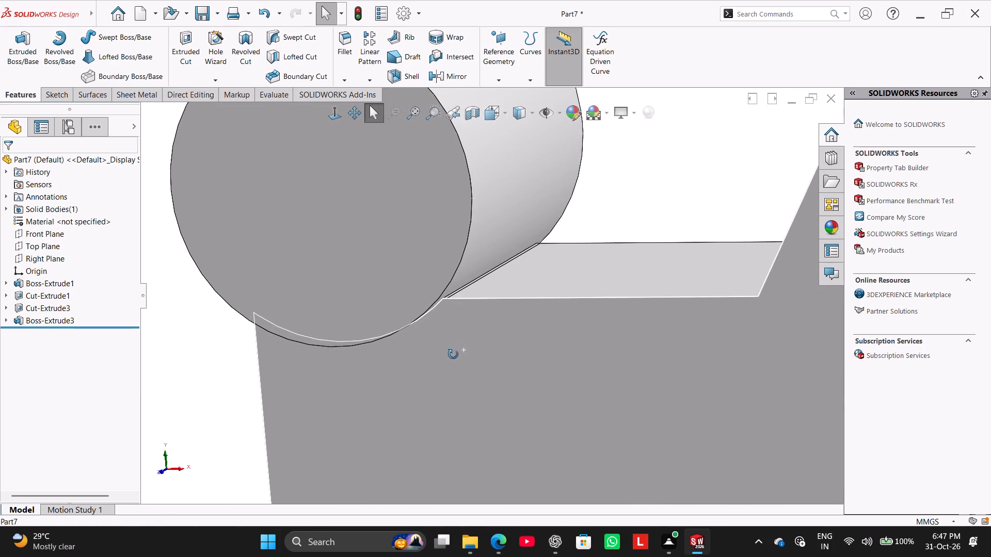
middle_click_drag(453, 354, 453, 355)
scroll(451, 358, "up", 5)
right_click_drag(299, 359, 405, 263)
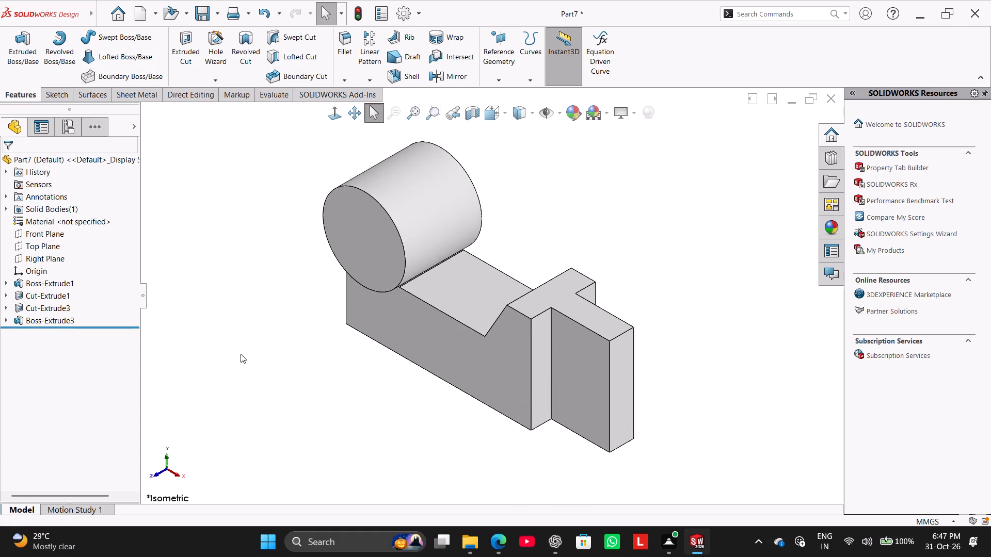
Reopen the recess cut's sketch and delete the R6 dimension and the corner arc between the vertical side and the floor.
middle_click_drag(241, 354, 299, 388)
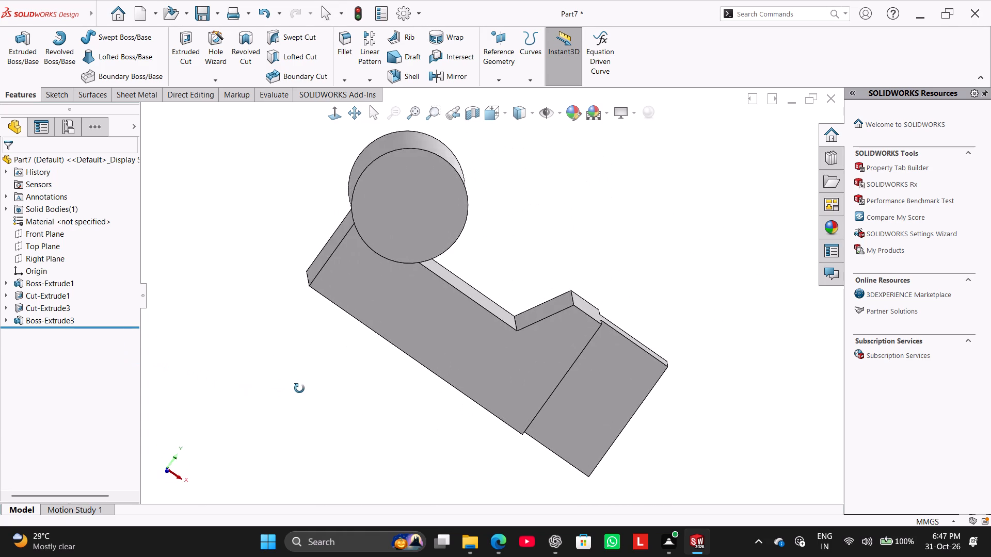
middle_click_drag(299, 388, 278, 391)
right_click_drag(268, 383, 384, 287)
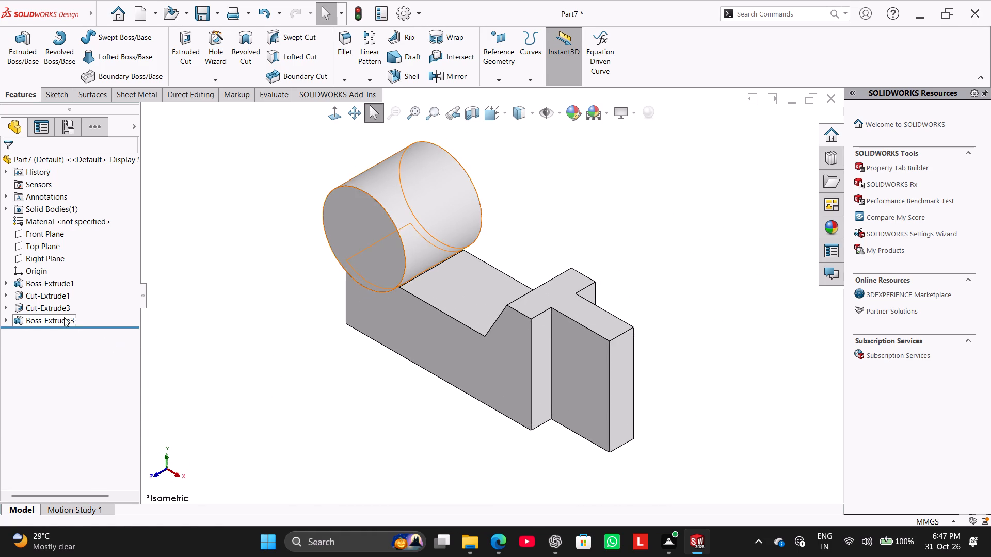
right_click(65, 308)
left_click(89, 279)
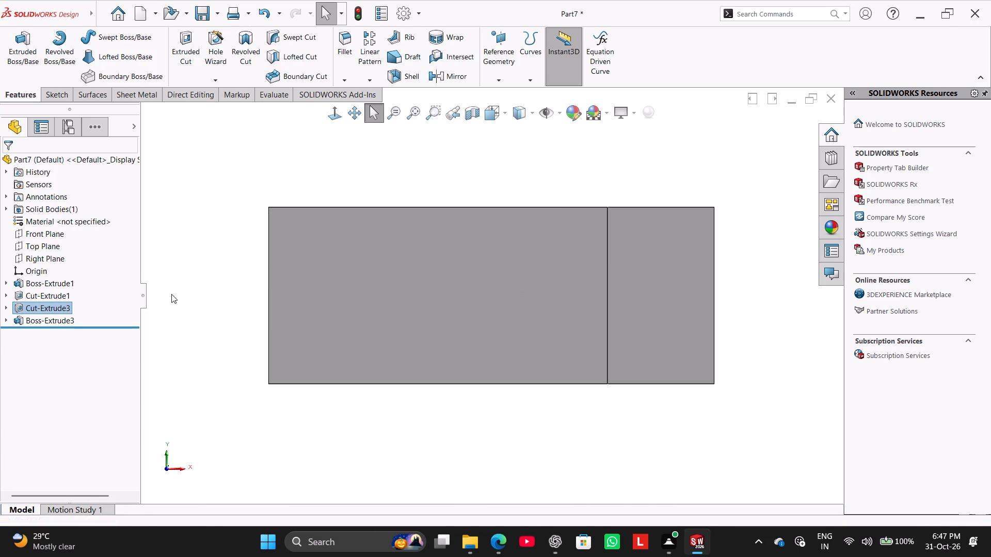
left_click(194, 366)
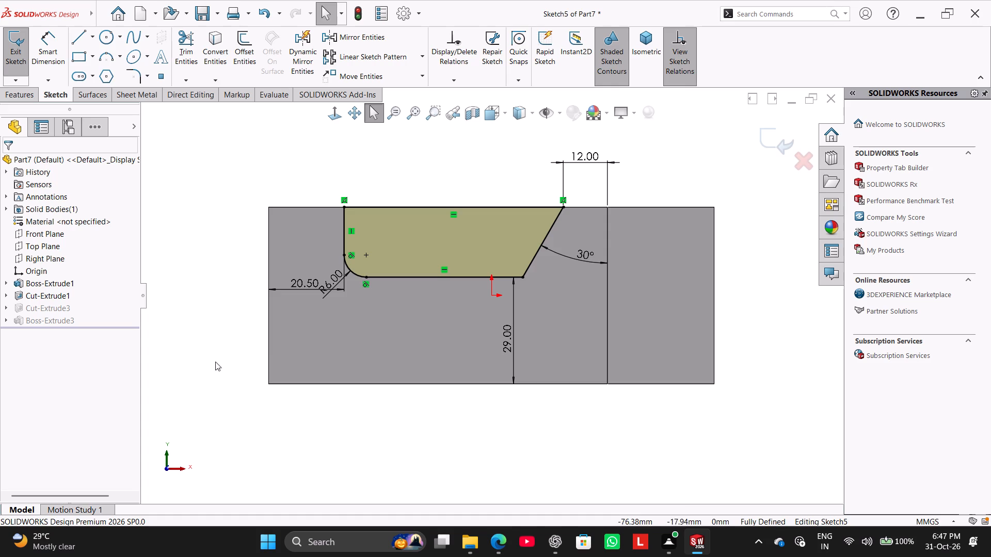
right_click(332, 277)
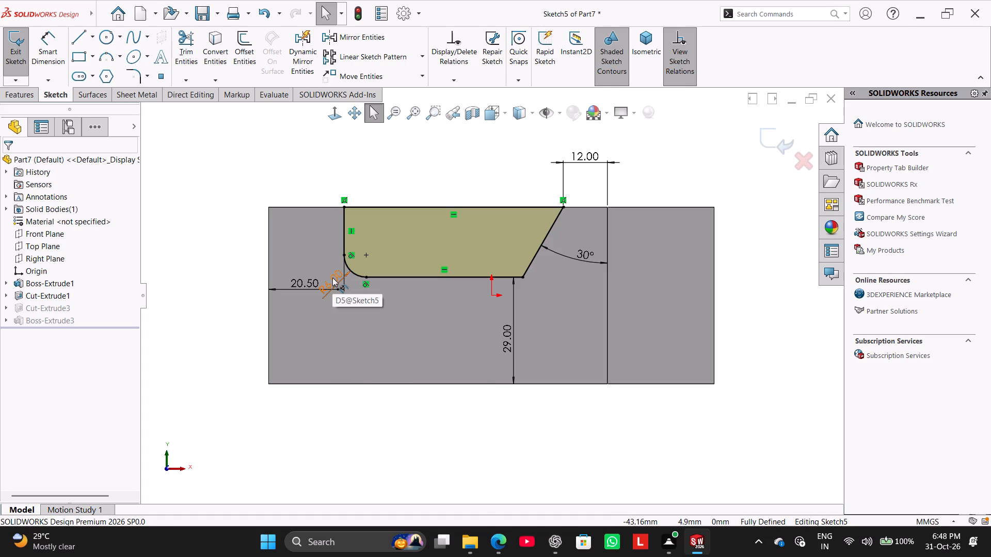
left_click(355, 403)
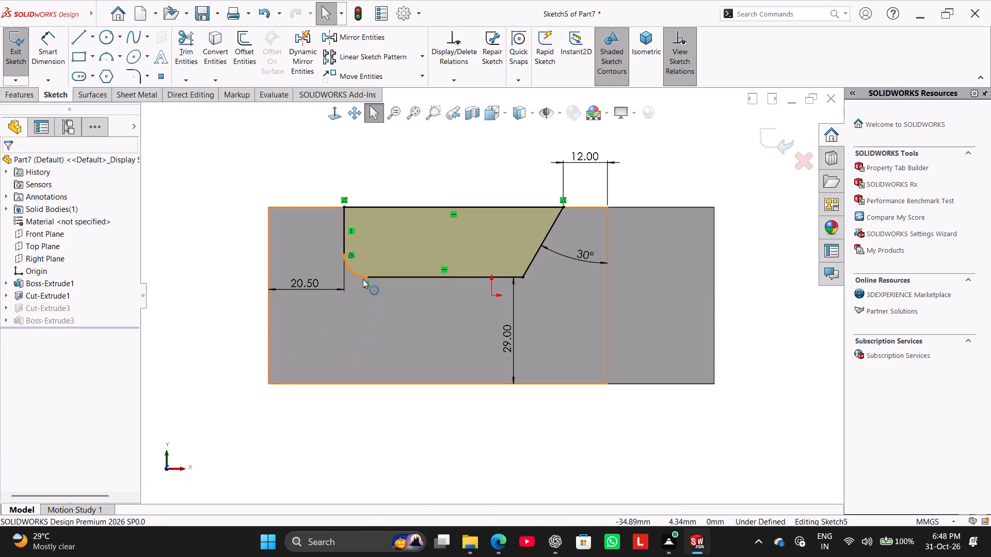
right_click(361, 276)
left_click_drag(380, 462, 376, 457)
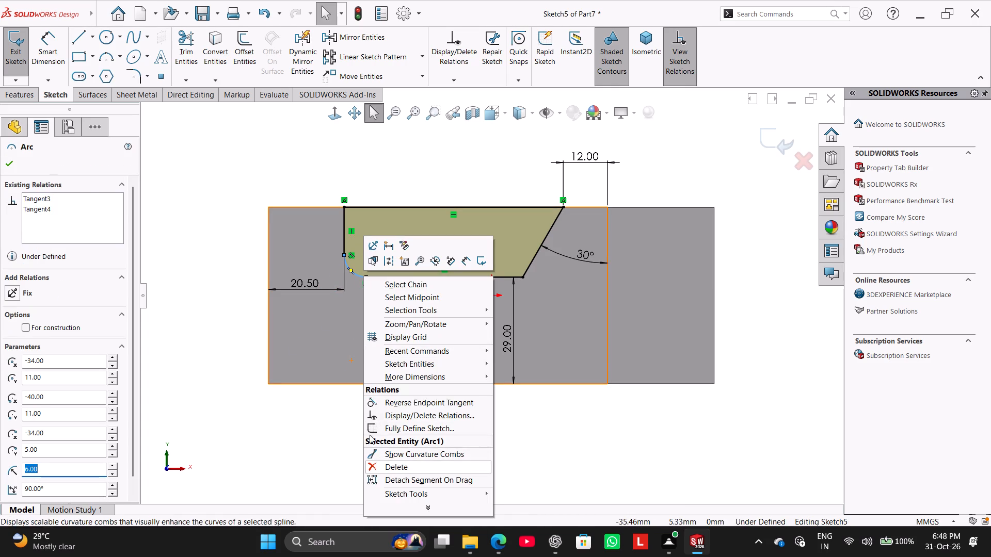
right_click(356, 275)
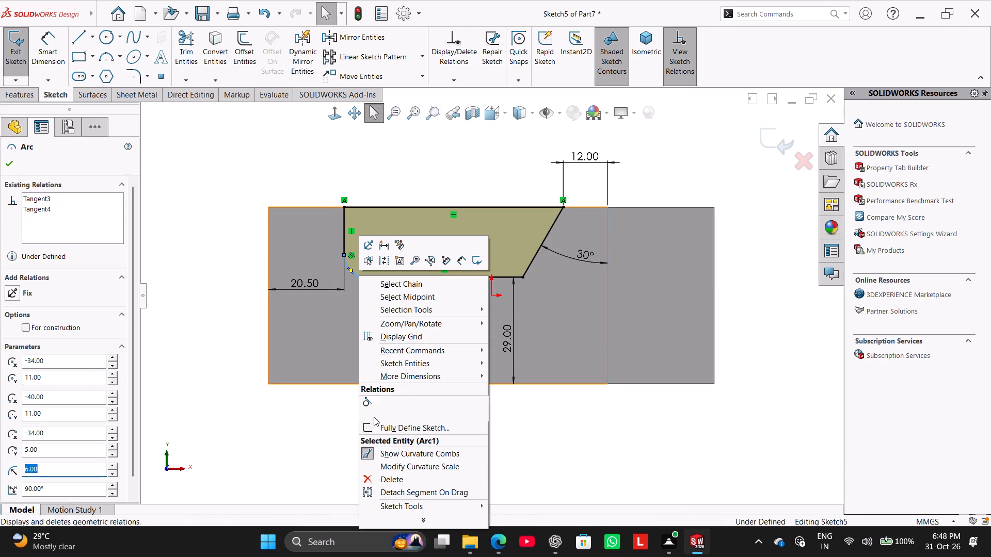
left_click(381, 479)
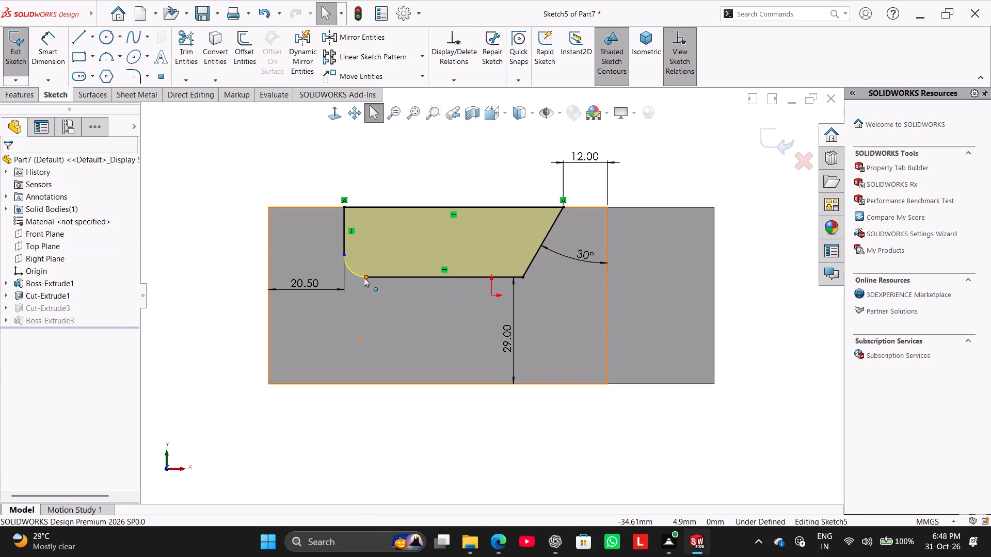
Extend the recess profile's floor and vertical lines past each other, trim them to a sharp corner, and exit the sketch.
left_click_drag(364, 277, 321, 280)
left_click_drag(342, 257, 341, 293)
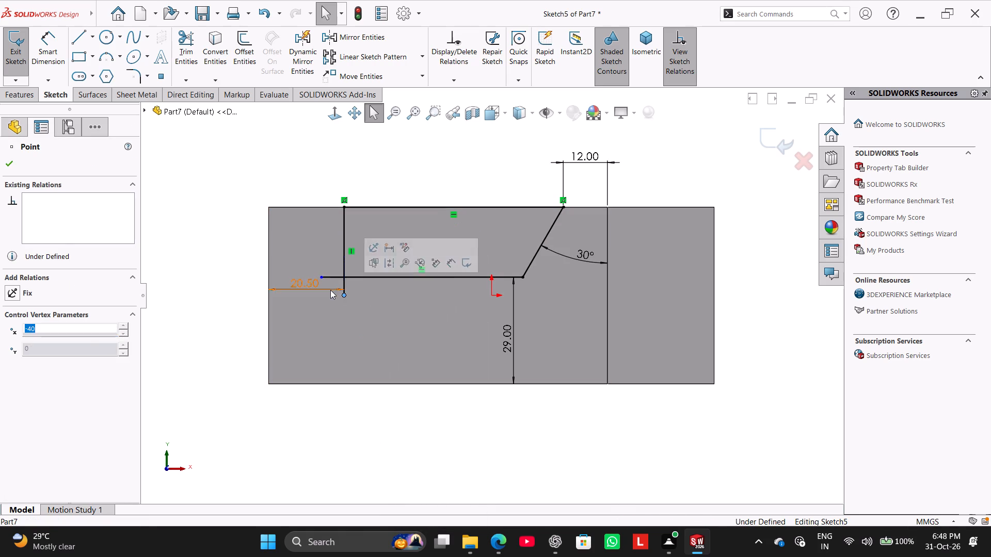
left_click(186, 43)
left_click_drag(330, 257, 348, 295)
right_click(178, 217)
left_click_drag(212, 253, 207, 247)
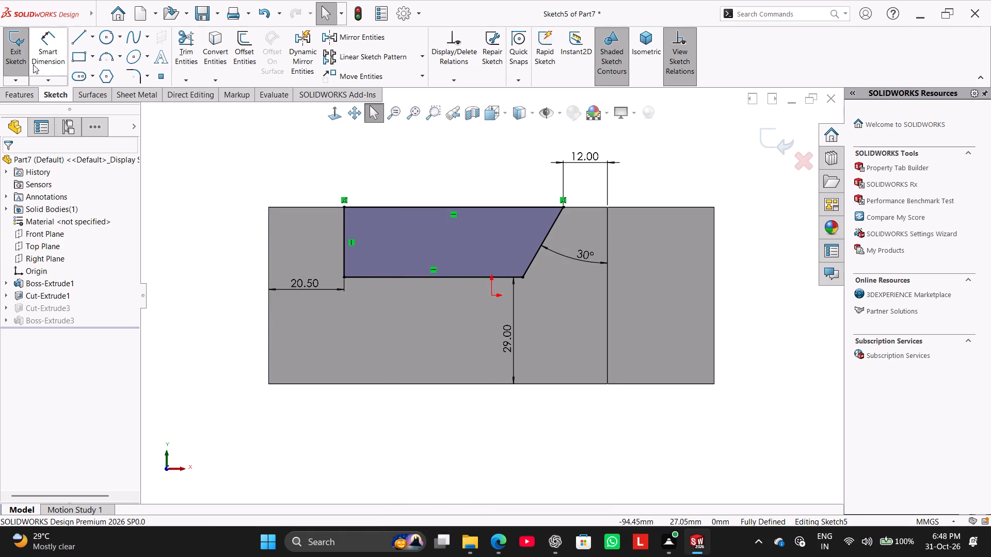
left_click(25, 52)
Add a 6 mm constant-size fillet along the edge where the cylindrical boss meets the recess floor.
middle_click_drag(182, 308, 148, 357)
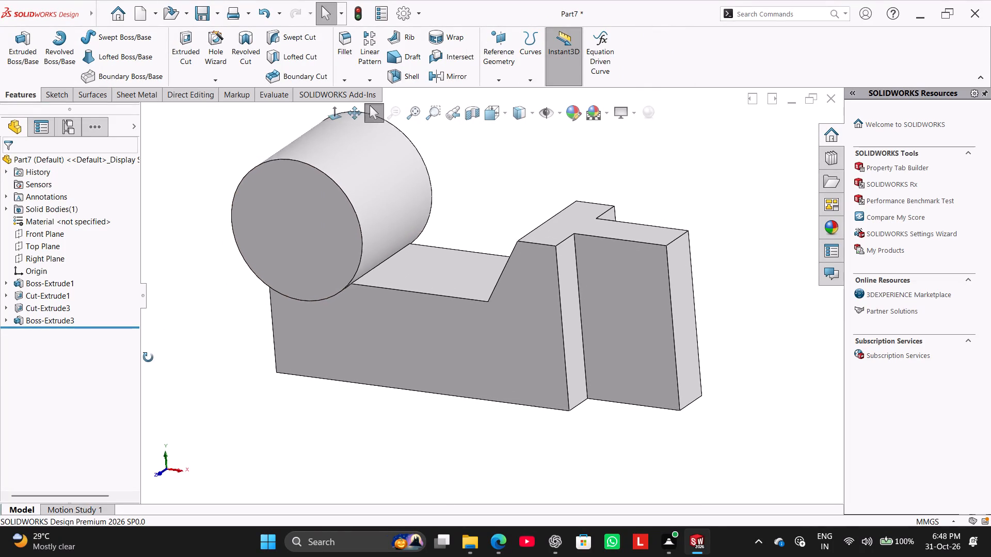
middle_click_drag(148, 357, 167, 310)
scroll(186, 303, "down", 1)
right_click_drag(189, 307, 227, 231)
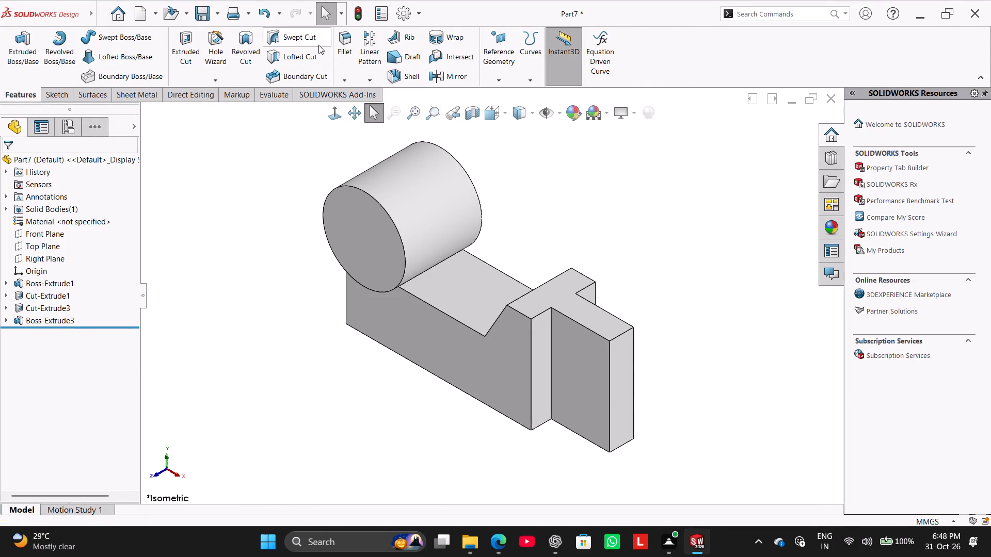
left_click(347, 38)
scroll(384, 308, "down", 5)
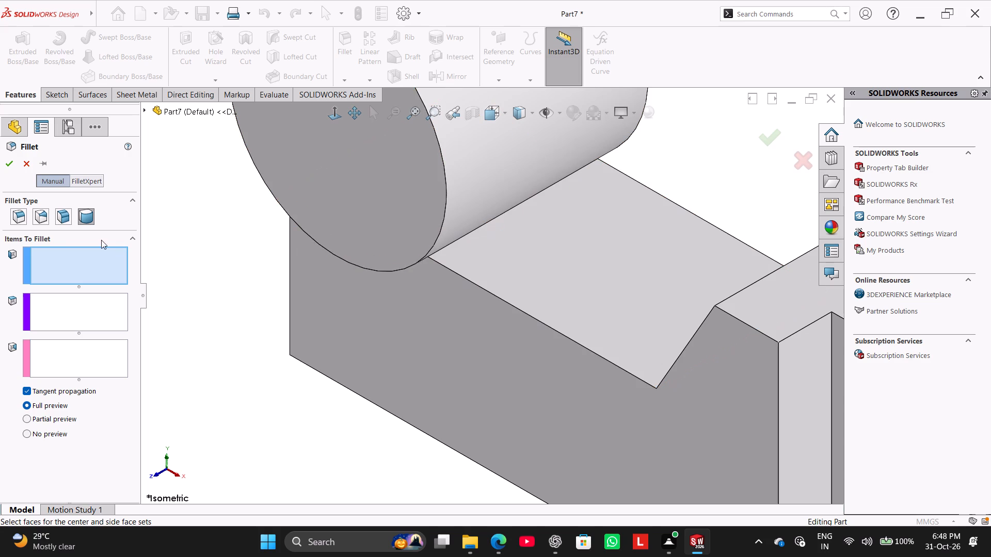
left_click(17, 217)
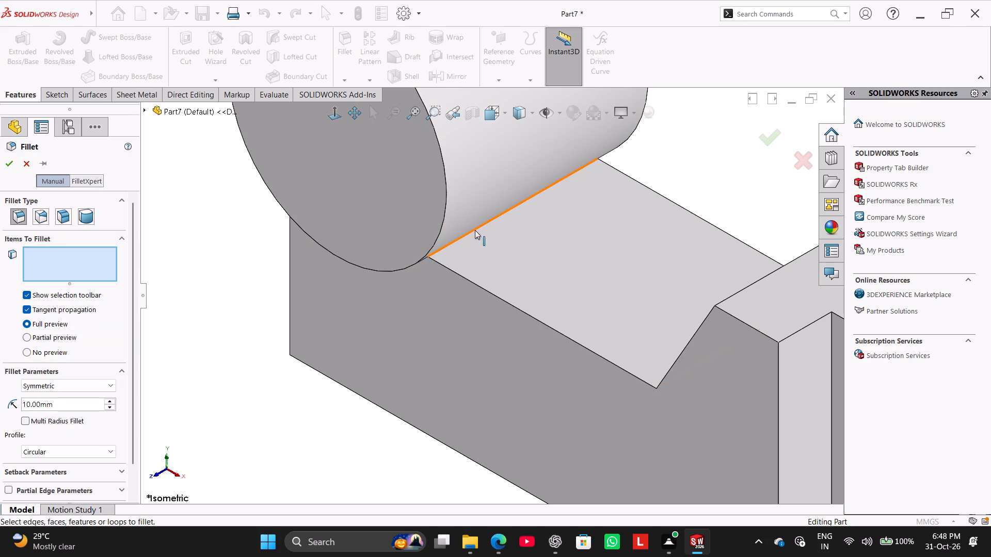
left_click(475, 230)
middle_click_drag(207, 299, 238, 325)
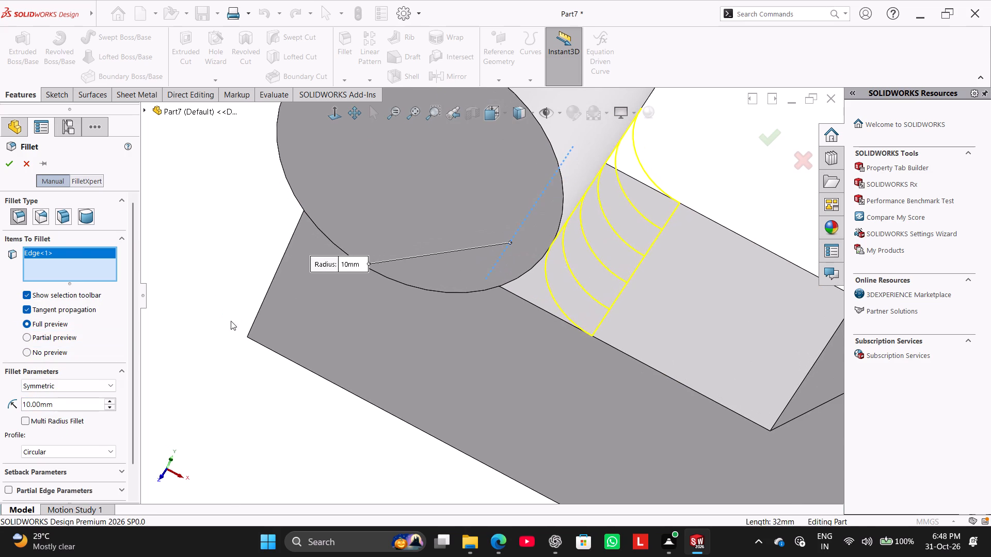
double_click(61, 409)
key("6")
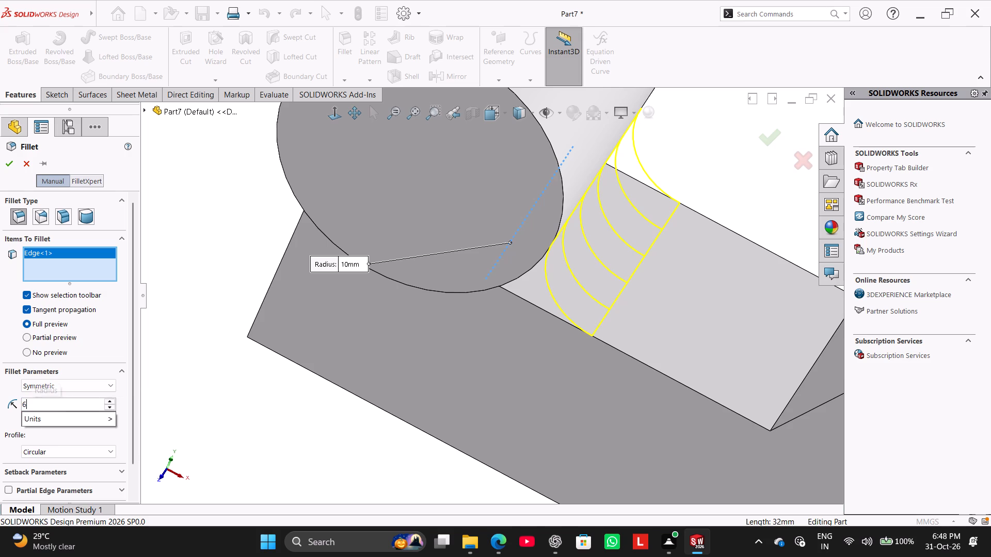
key("Return")
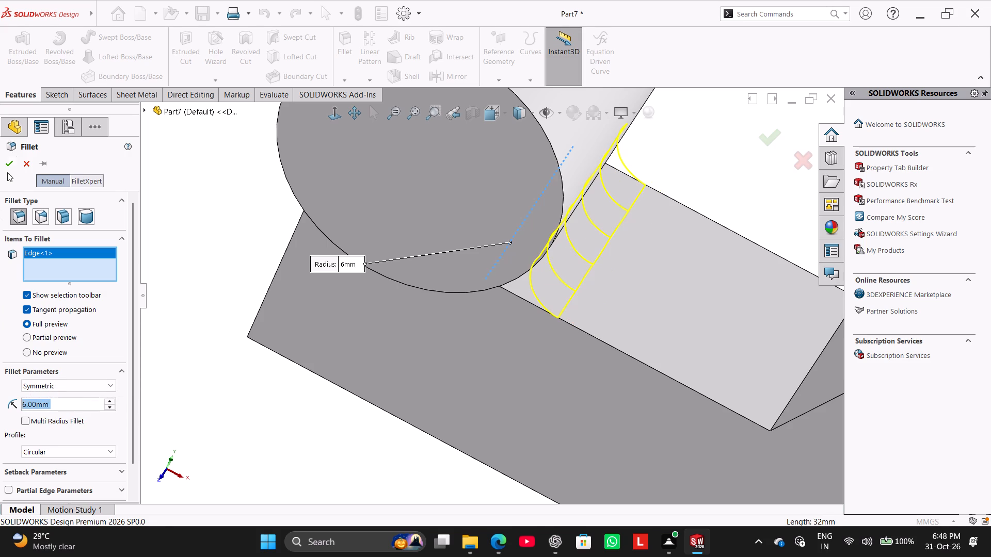
left_click(10, 167)
On the Front Plane, sketch an open, stepped five-line arm profile from the boss circle's top outward and back along a sloped line to its lower edge.
right_click_drag(231, 413, 306, 303)
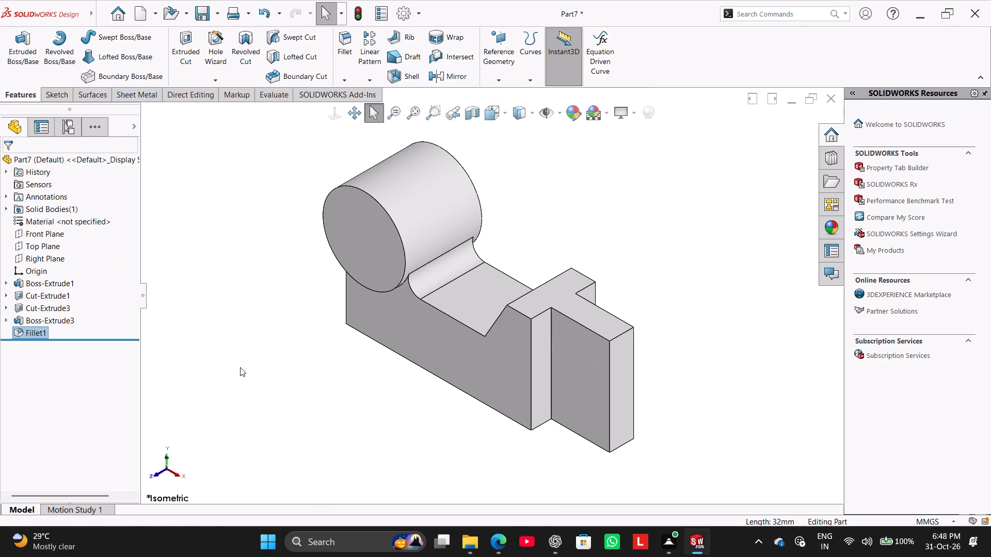
middle_click_drag(253, 366, 270, 355)
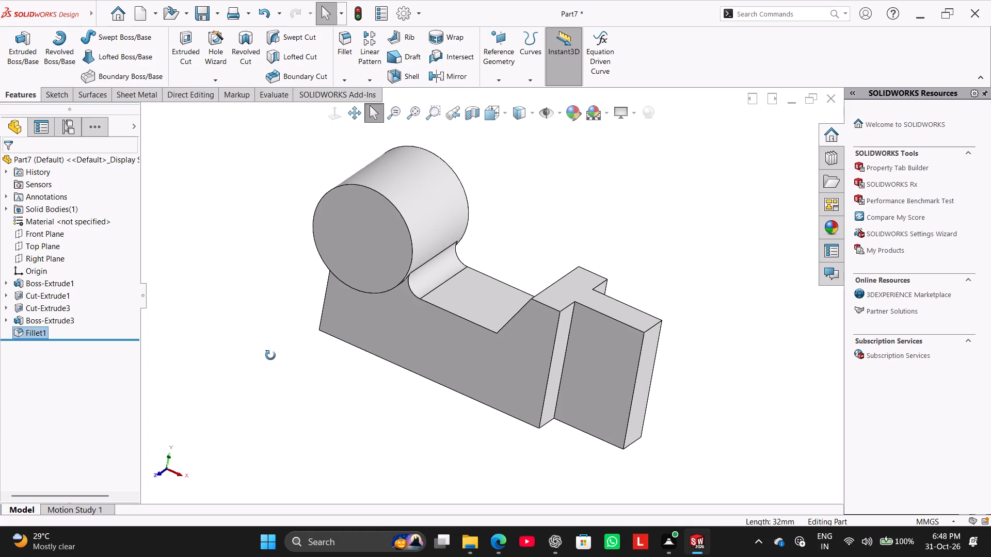
middle_click_drag(270, 355, 275, 371)
right_click_drag(262, 378, 302, 325)
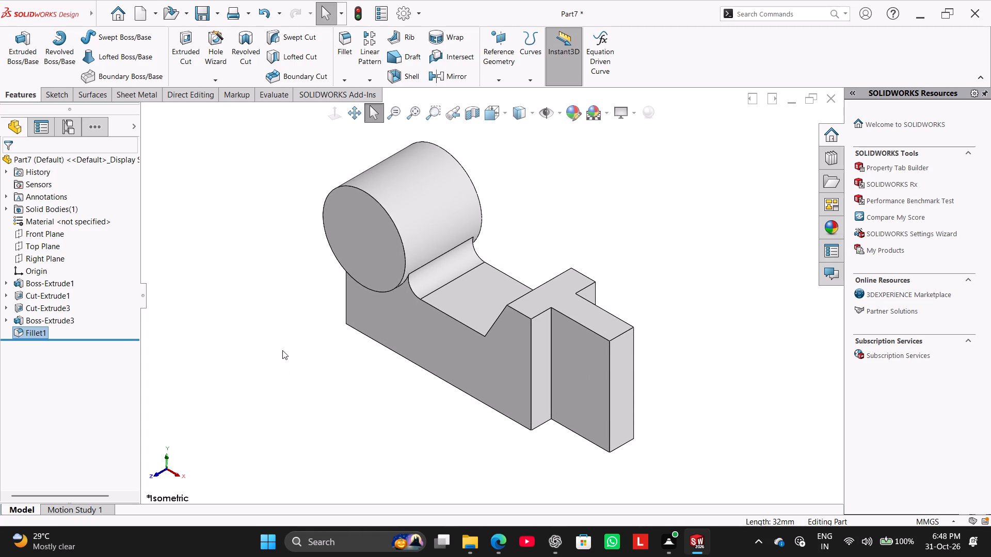
left_click(50, 235)
left_click(63, 218)
left_click(186, 286)
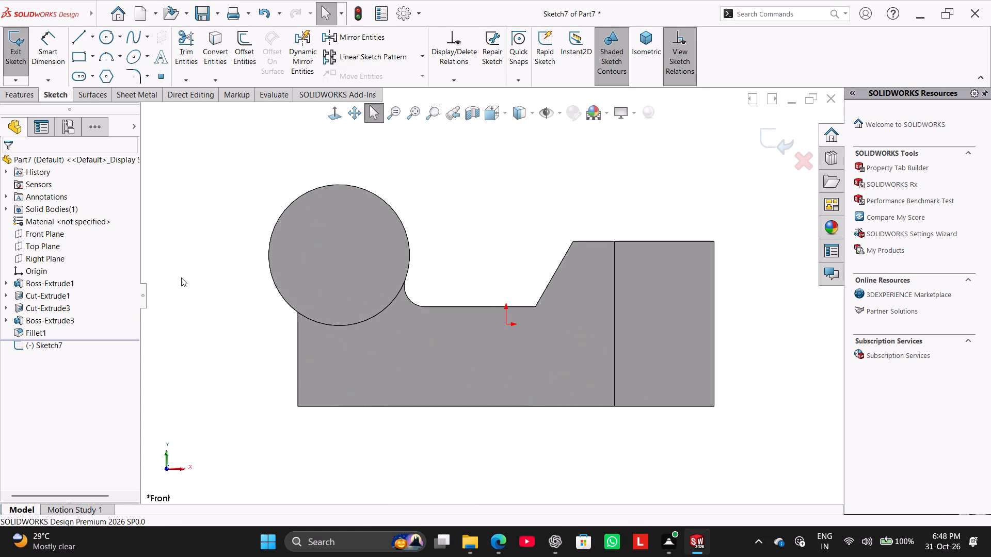
left_click(86, 37)
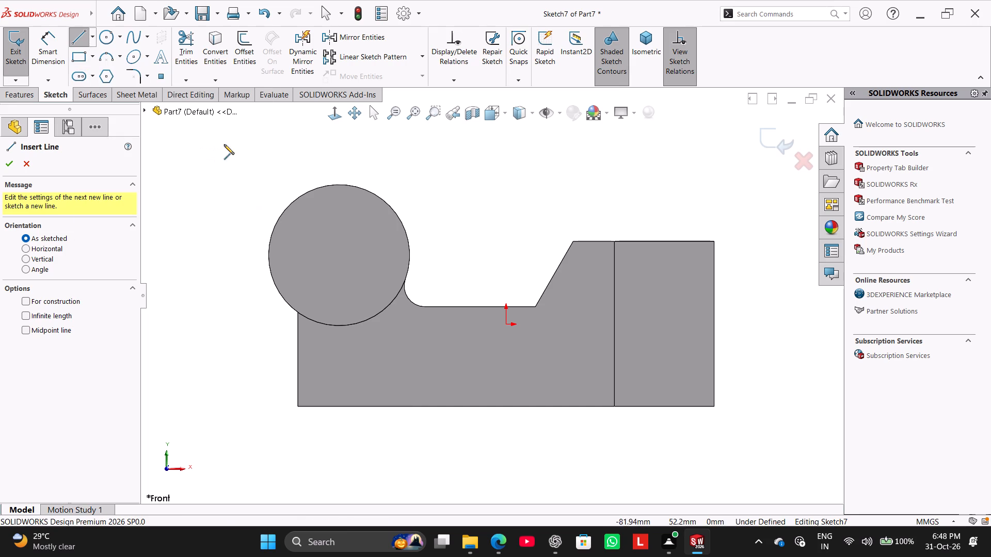
left_click(339, 185)
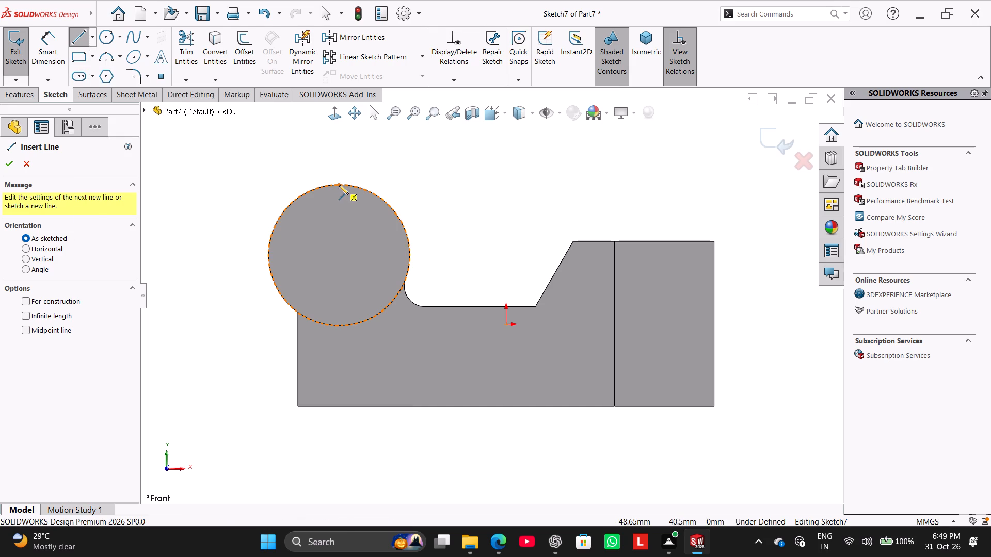
left_click(246, 186)
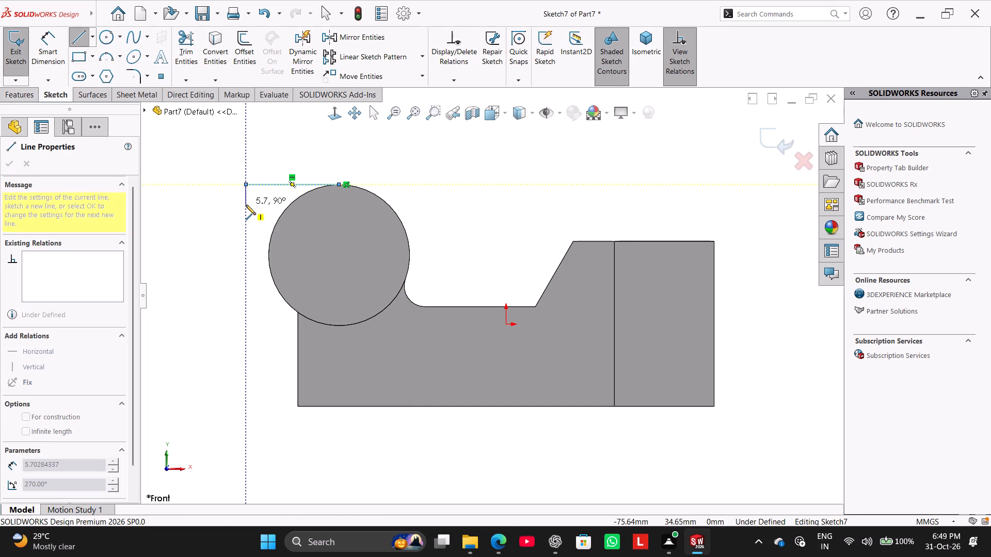
left_click(248, 237)
scroll(154, 233, "up", 2)
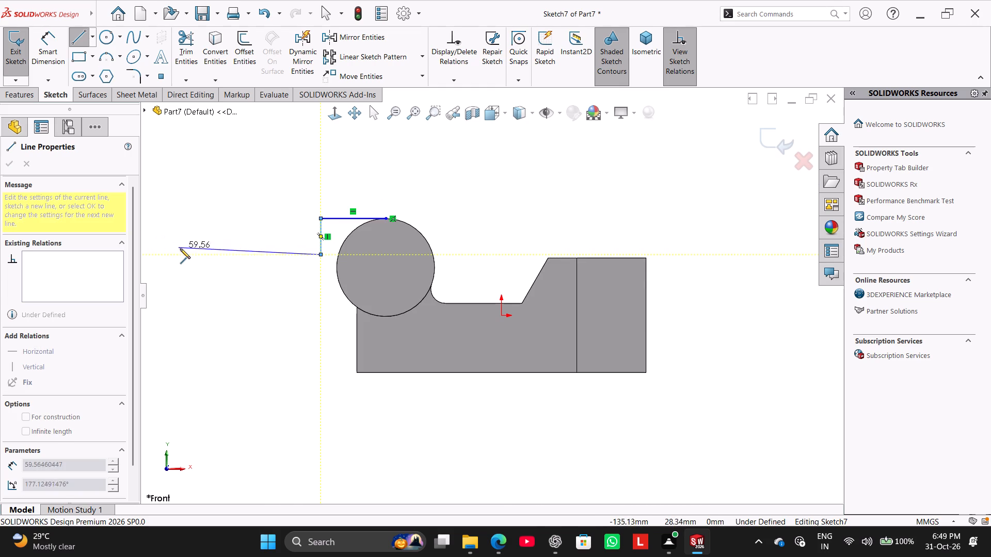
left_click(185, 254)
left_click(185, 293)
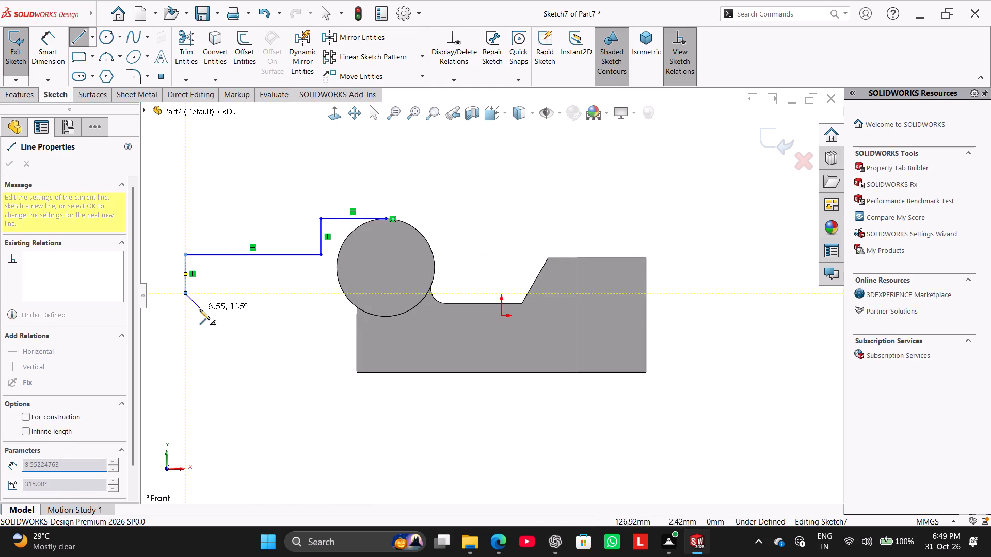
left_click(352, 304)
right_click(267, 340)
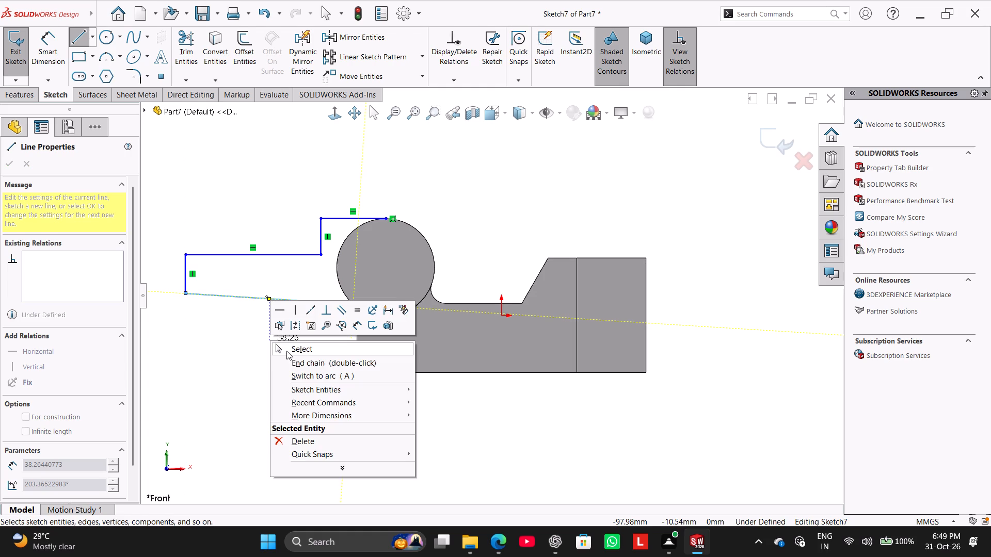
left_click(286, 351)
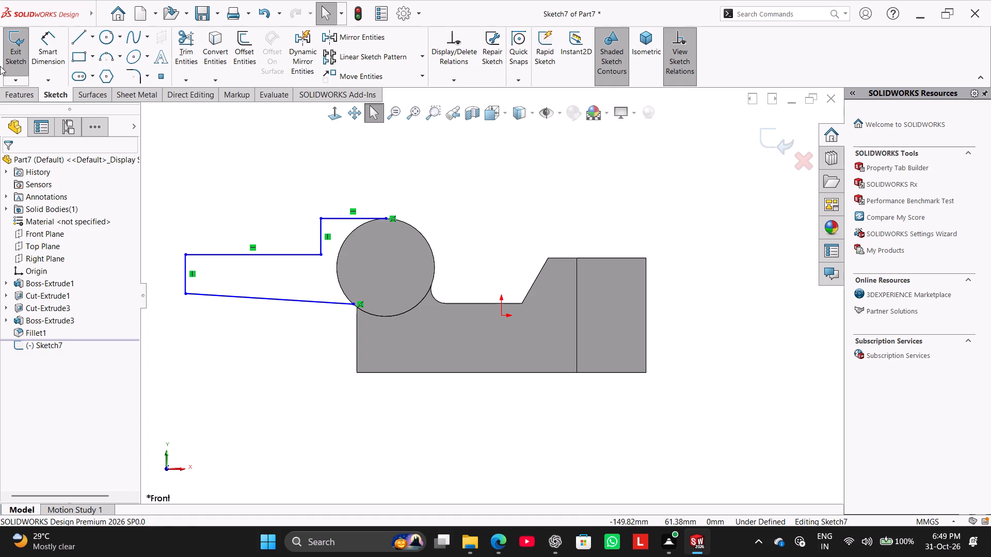
Dimension the arm profile's short vertical step beside the boss and its outer vertical end line at 13 mm each.
left_click(44, 47)
left_click(322, 245)
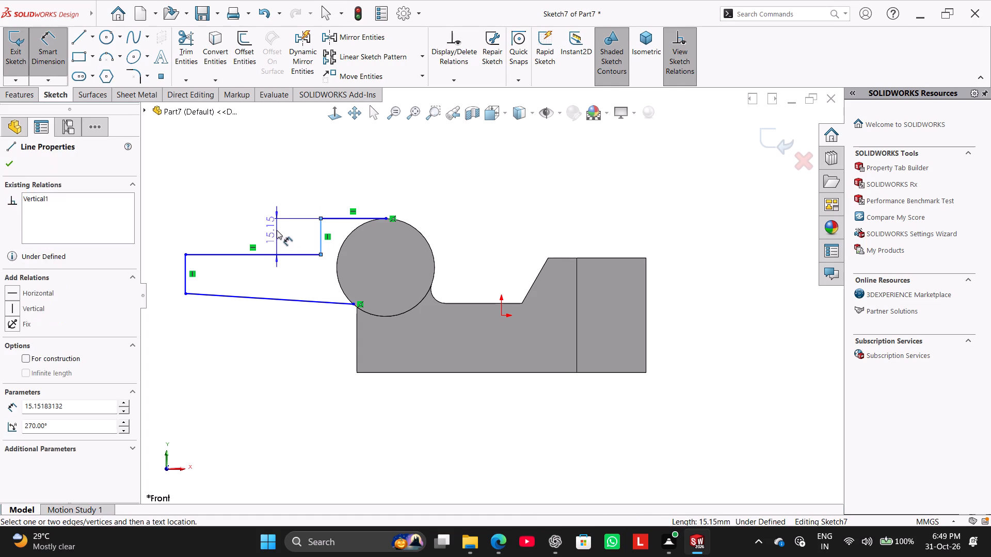
left_click(275, 230)
type("13")
key("Return")
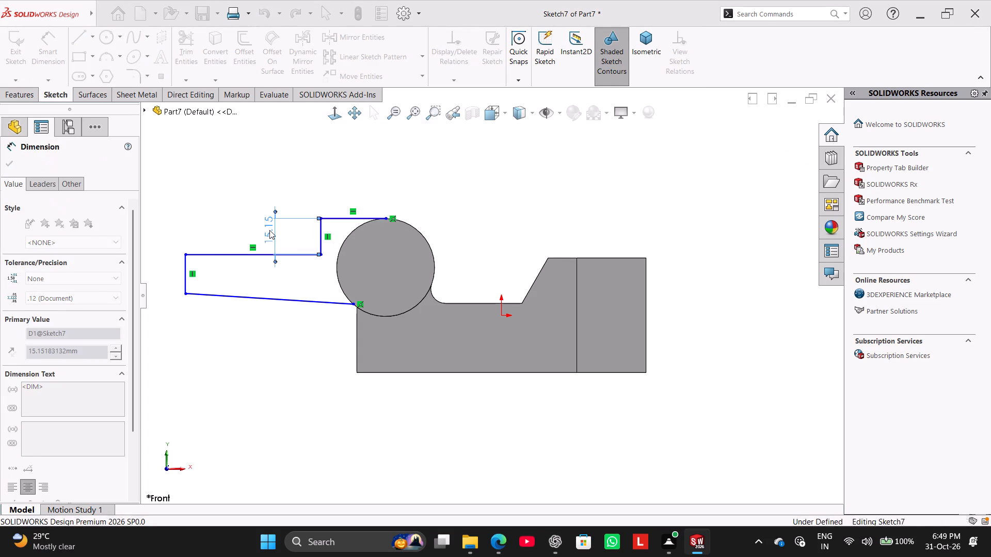
left_click(282, 362)
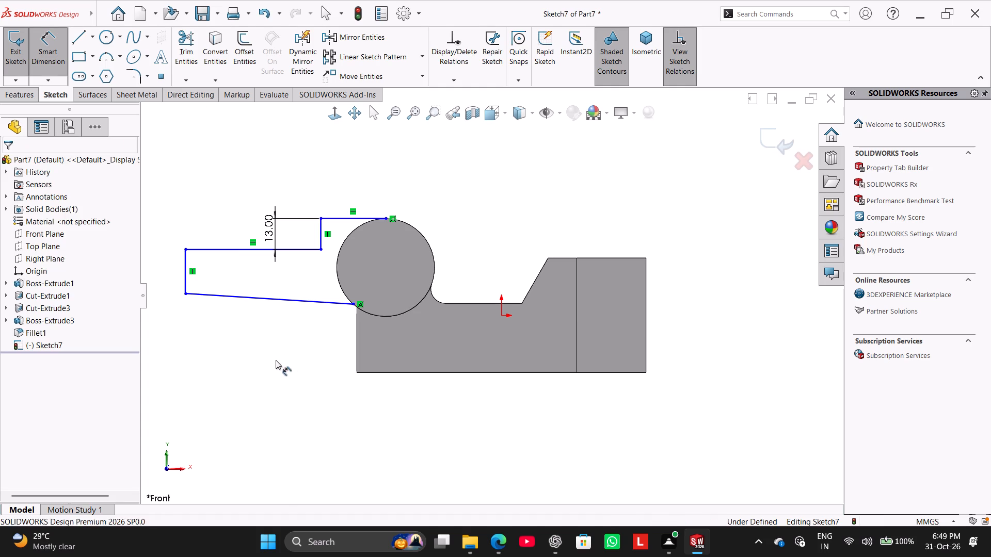
left_click(185, 269)
left_click(161, 272)
type("13")
key("Return")
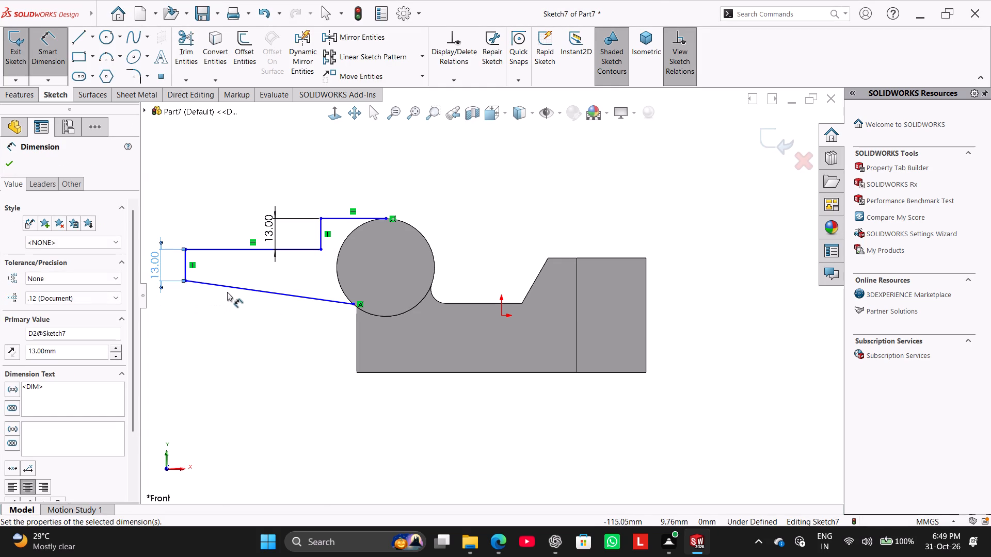
Dimension the angle between the arm profile's sloped lower line and its outer vertical end line at 104°.
left_click(241, 289)
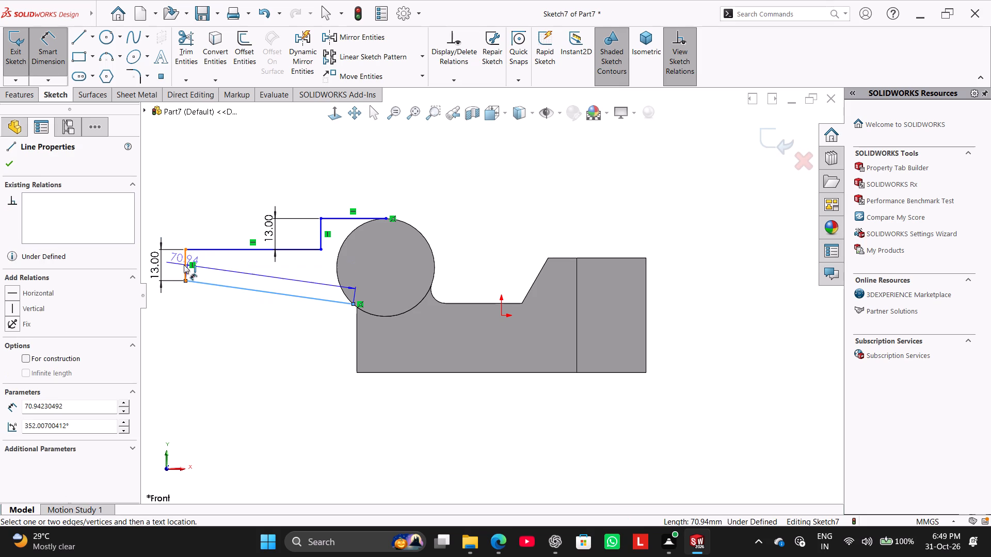
left_click(184, 265)
left_click(210, 271)
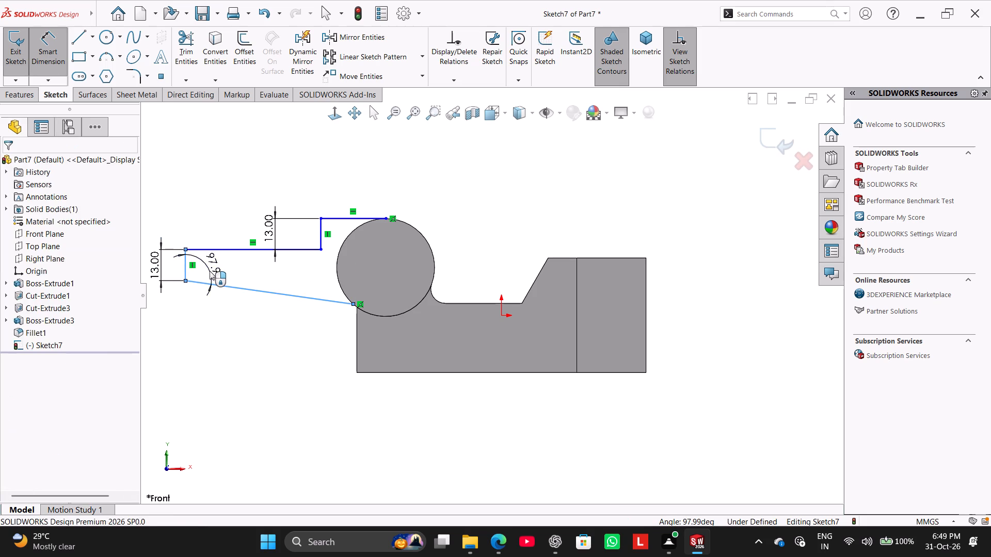
type("104")
key("Return")
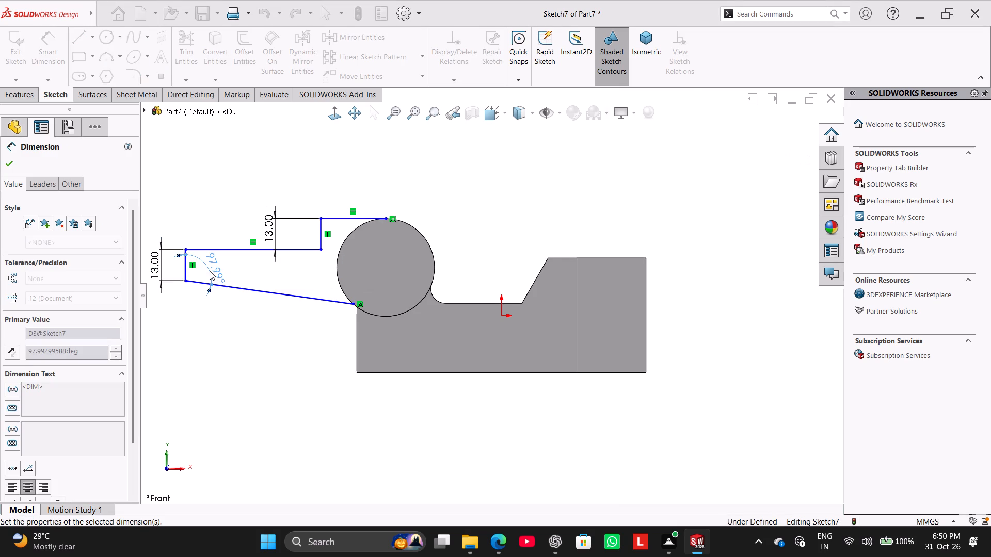
right_click(274, 334)
left_click_drag(310, 368, 305, 370)
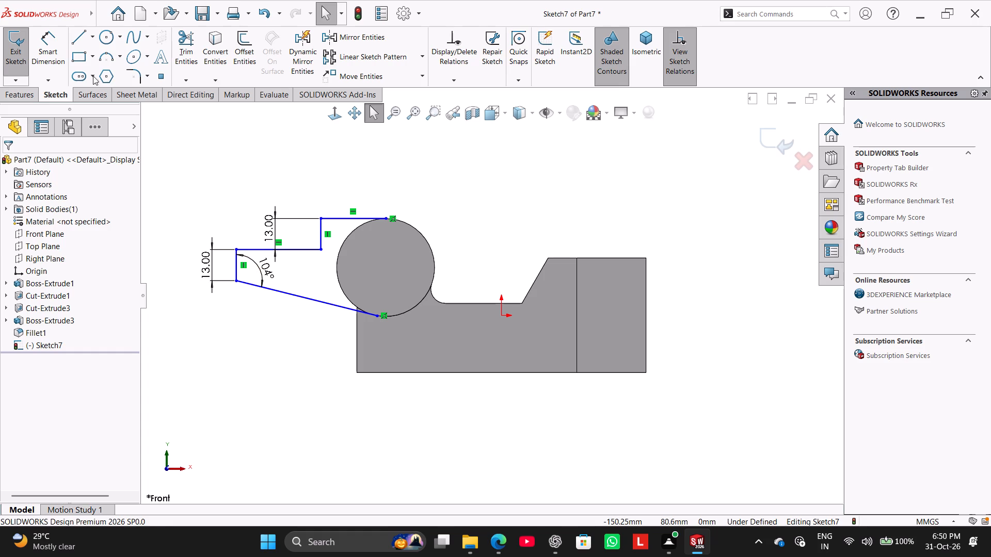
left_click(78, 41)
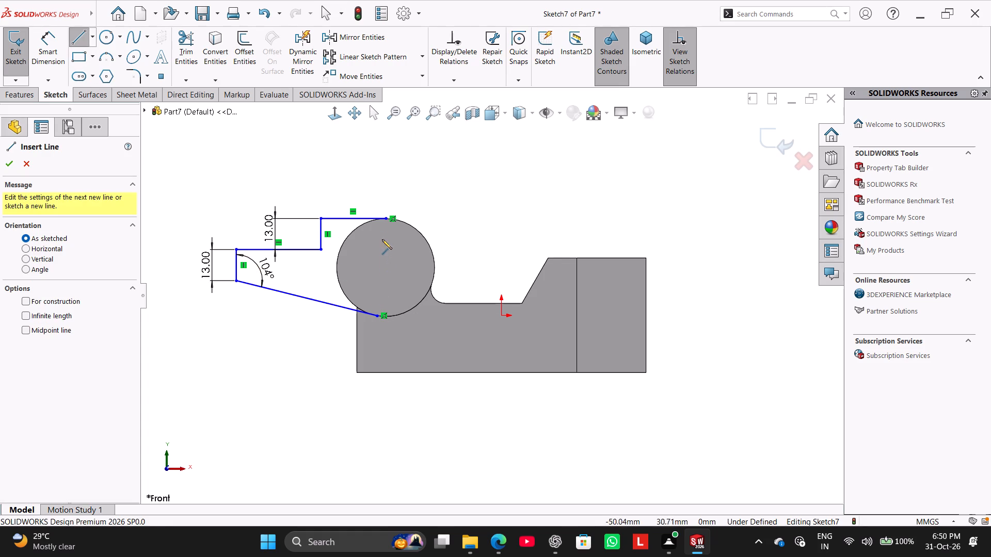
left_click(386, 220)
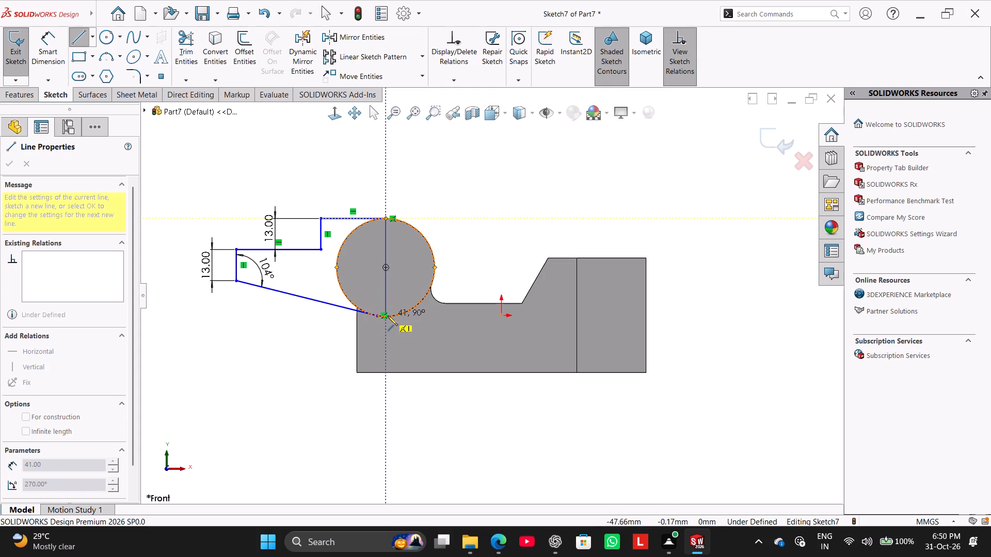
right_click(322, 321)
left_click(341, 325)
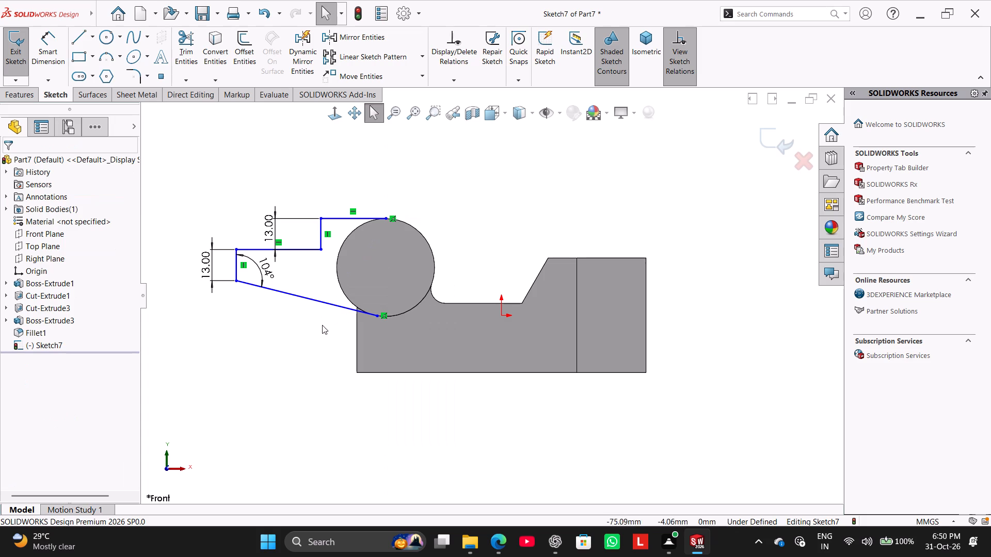
Convert the cylindrical boss's circular edge into the arm sketch.
left_click(359, 221, "ctrl")
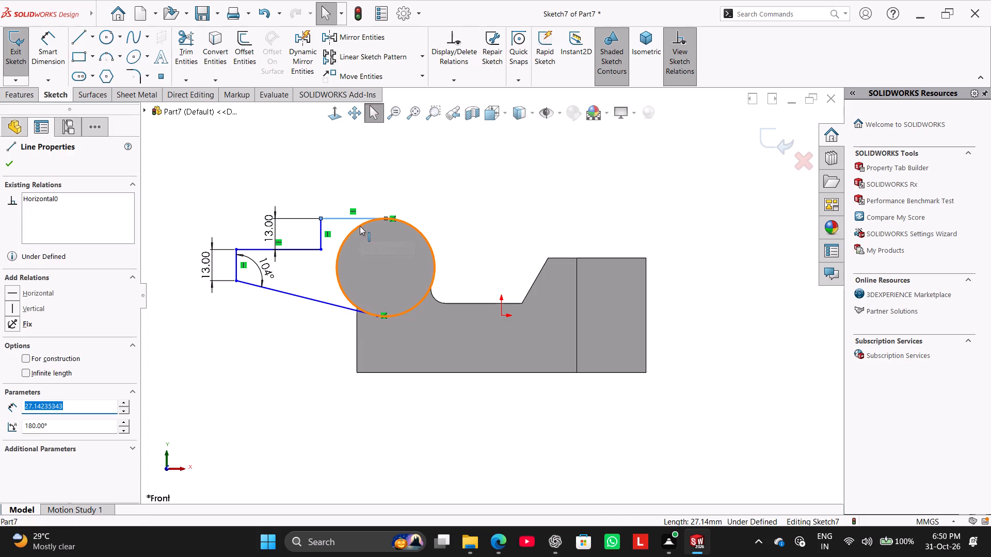
left_click(321, 187)
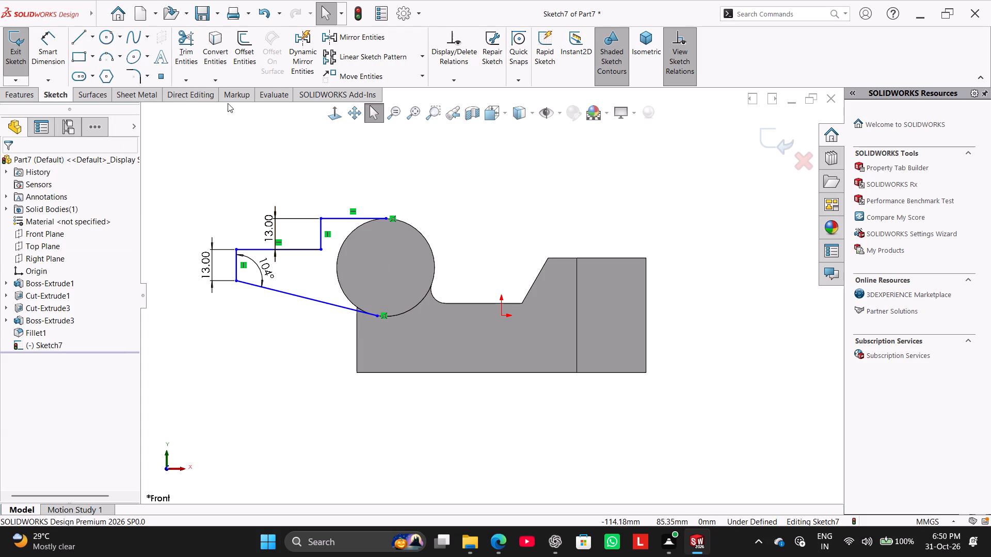
left_click(217, 57)
left_click(359, 226)
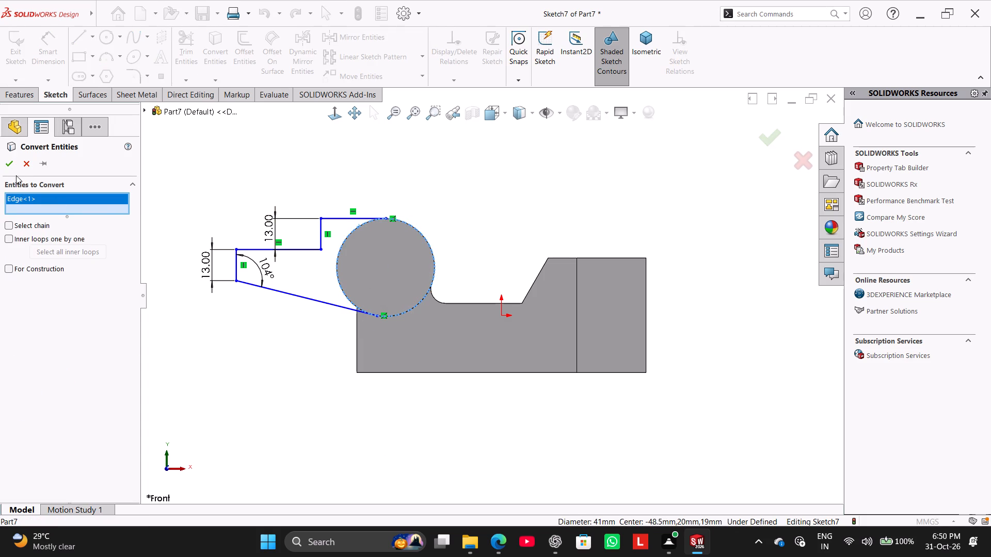
left_click(8, 169)
Make the converted circle tangent to the arm profile's upper horizontal line and to its sloped lower line.
left_click(361, 219, "ctrl")
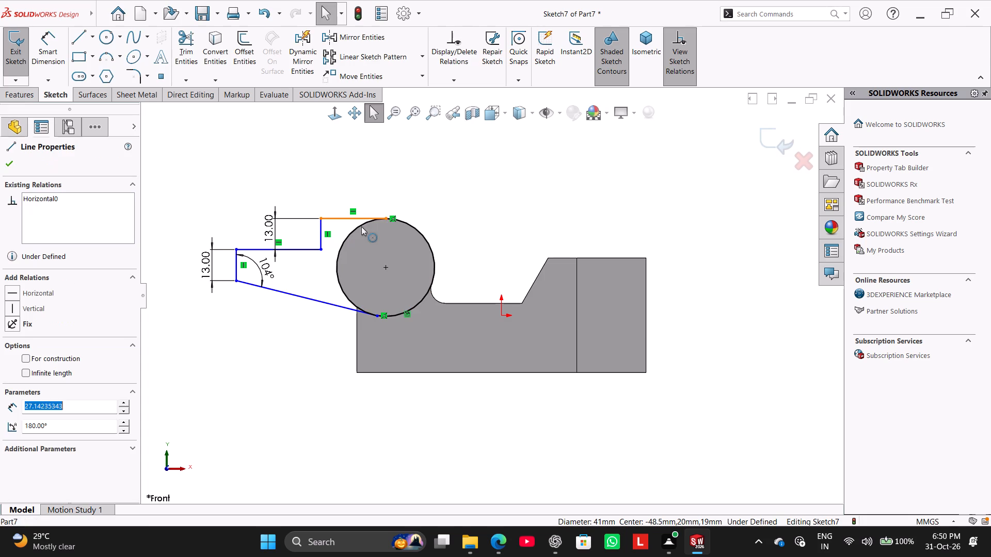
left_click(361, 226, "ctrl")
left_click(41, 344)
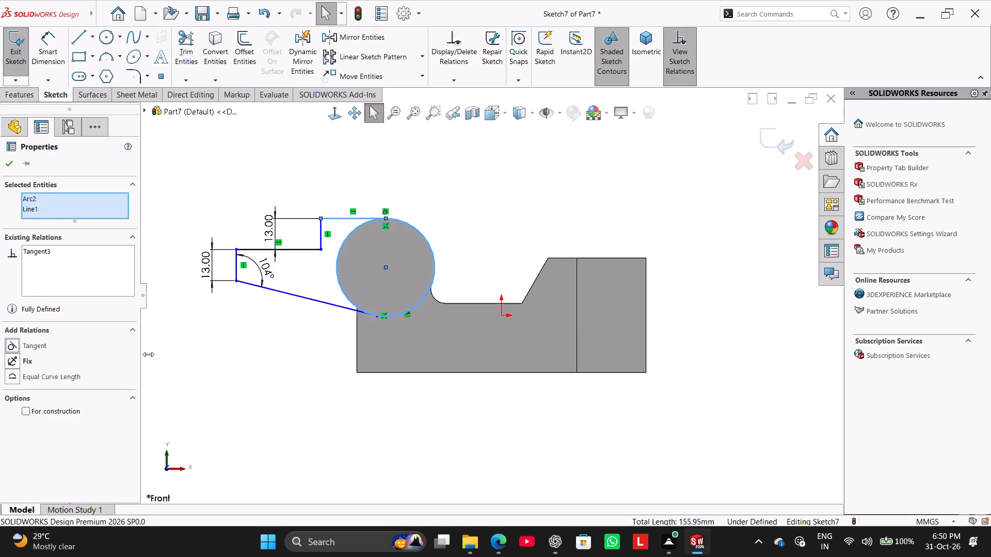
left_click(180, 358)
left_click(341, 305, "ctrl")
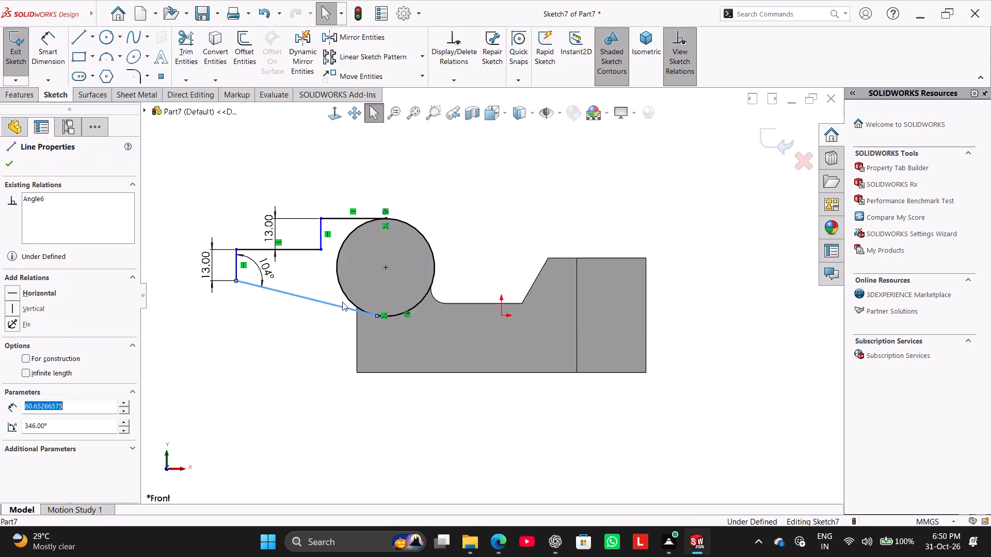
left_click(344, 294, "ctrl")
left_click(26, 347)
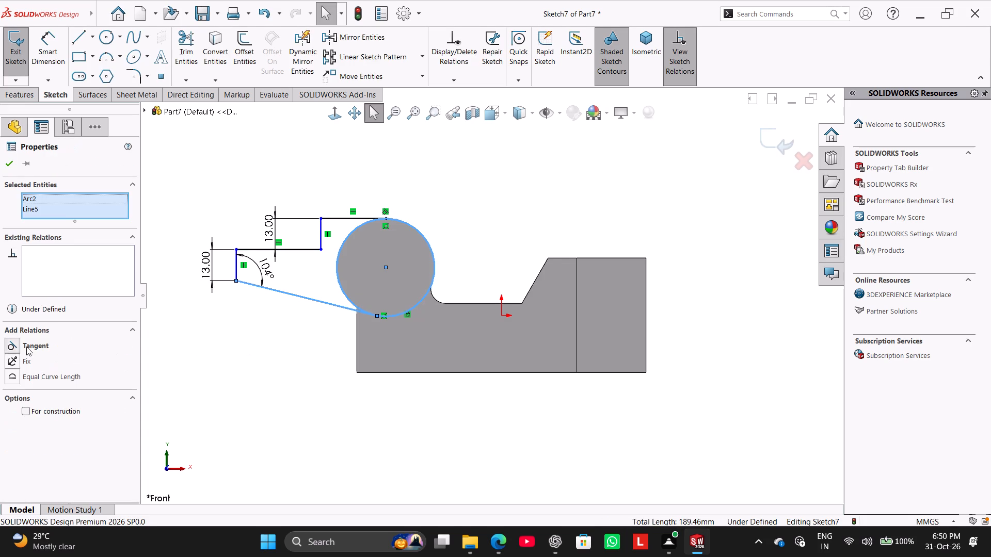
left_click(195, 371)
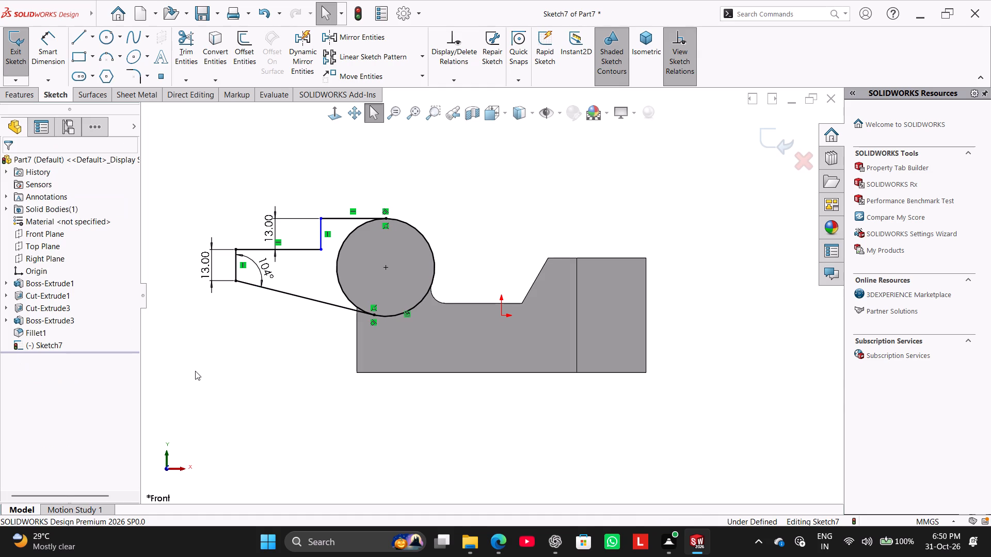
Trim away the converted circle's arc on the side facing the recess, leaving only the arc that closes the arm profile.
left_click_drag(186, 41, 190, 46)
left_click_drag(422, 215, 399, 277)
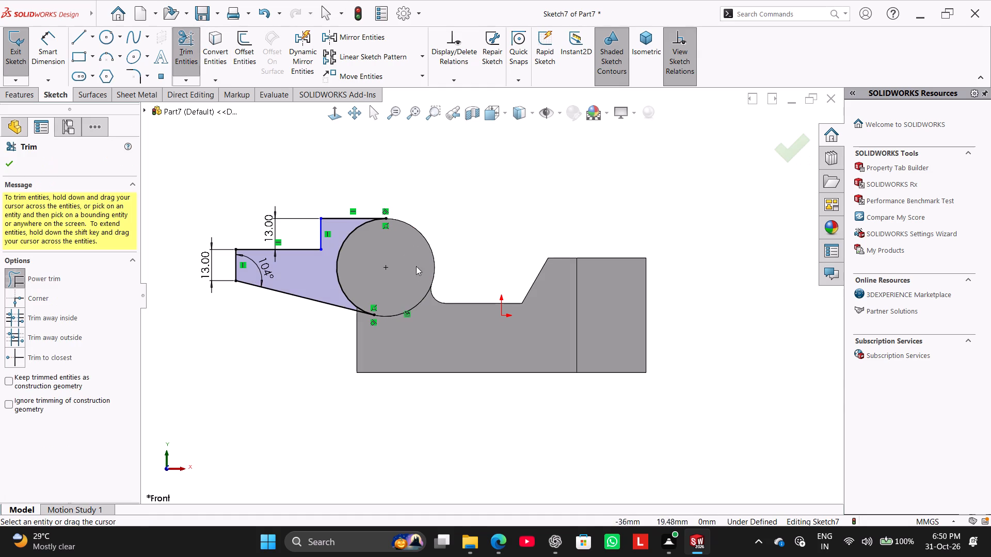
right_click(462, 185)
left_click(493, 215)
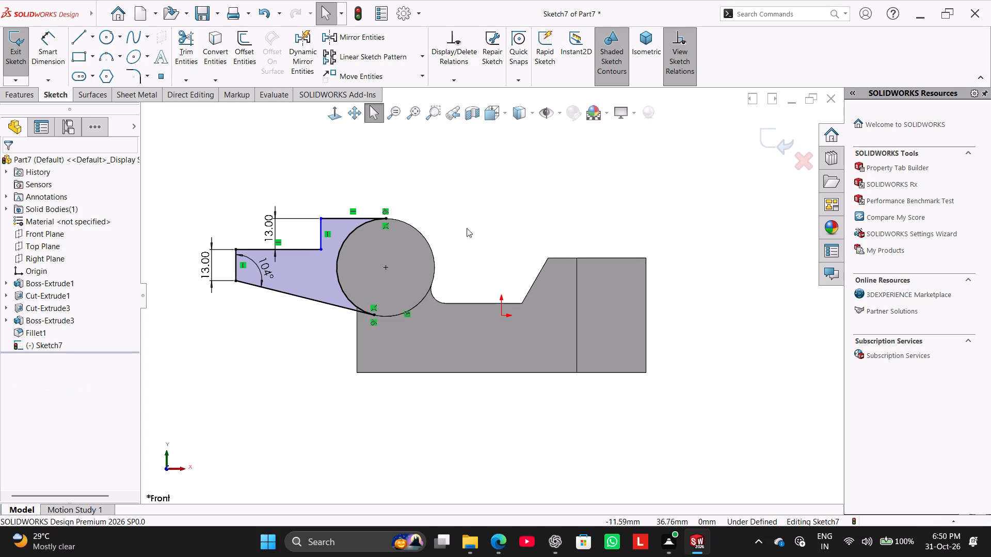
Dimension the arm profile's outer horizontal step line at 30 mm.
left_click(58, 45)
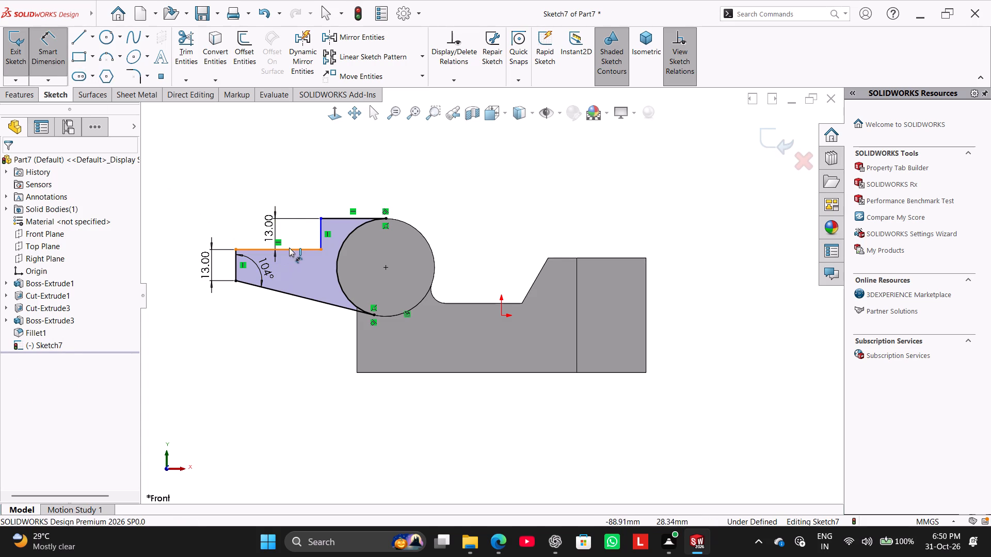
left_click(289, 248)
left_click(283, 186)
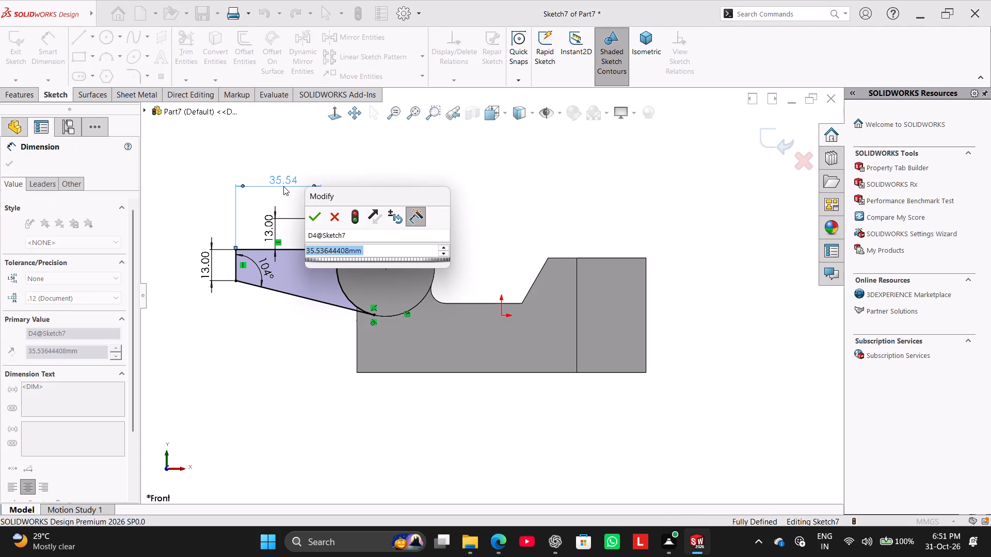
type("30")
key("Return")
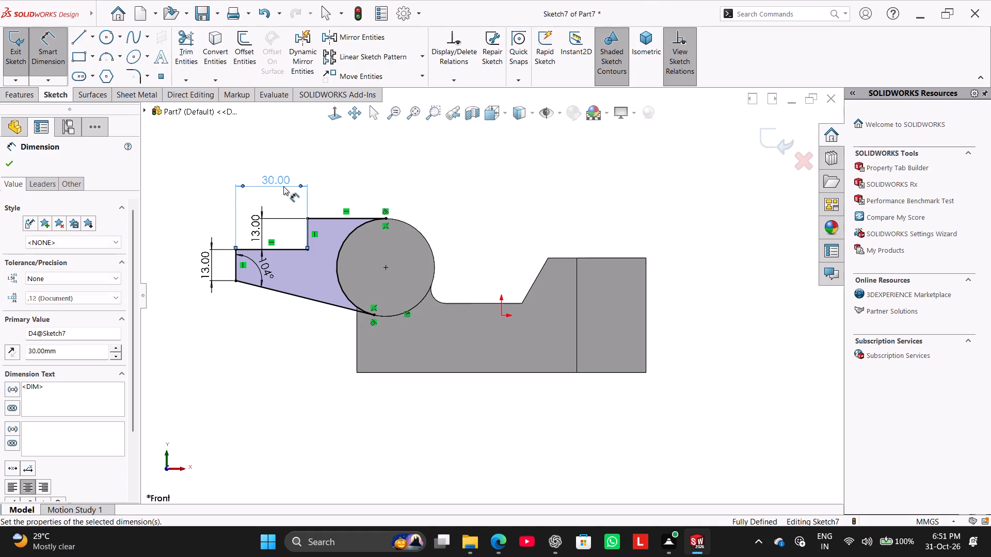
right_click(484, 176)
left_click(512, 215)
left_click(495, 200)
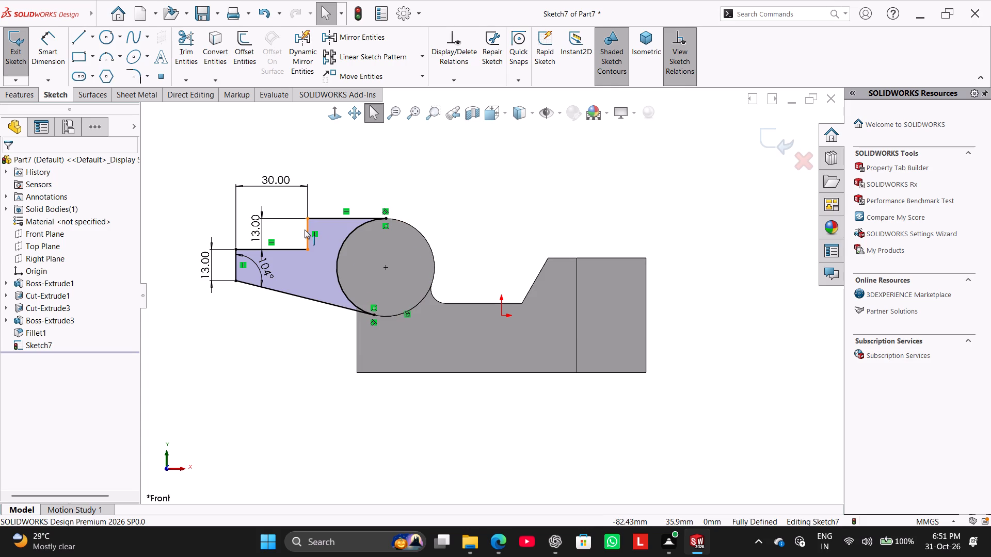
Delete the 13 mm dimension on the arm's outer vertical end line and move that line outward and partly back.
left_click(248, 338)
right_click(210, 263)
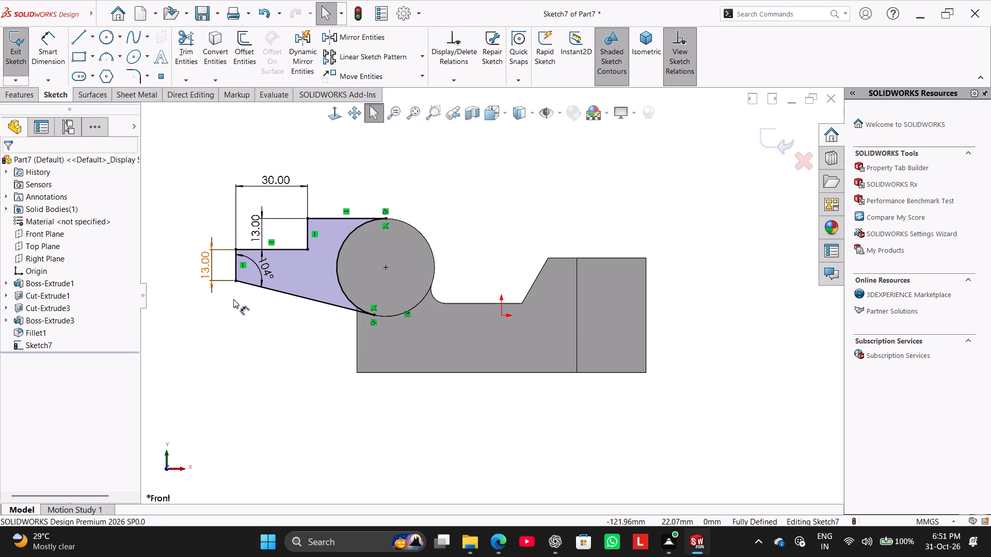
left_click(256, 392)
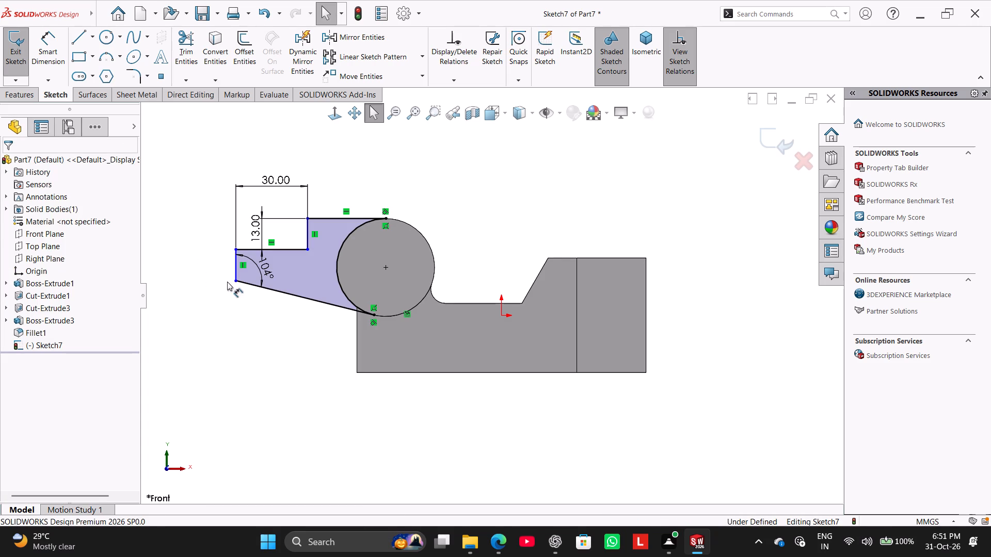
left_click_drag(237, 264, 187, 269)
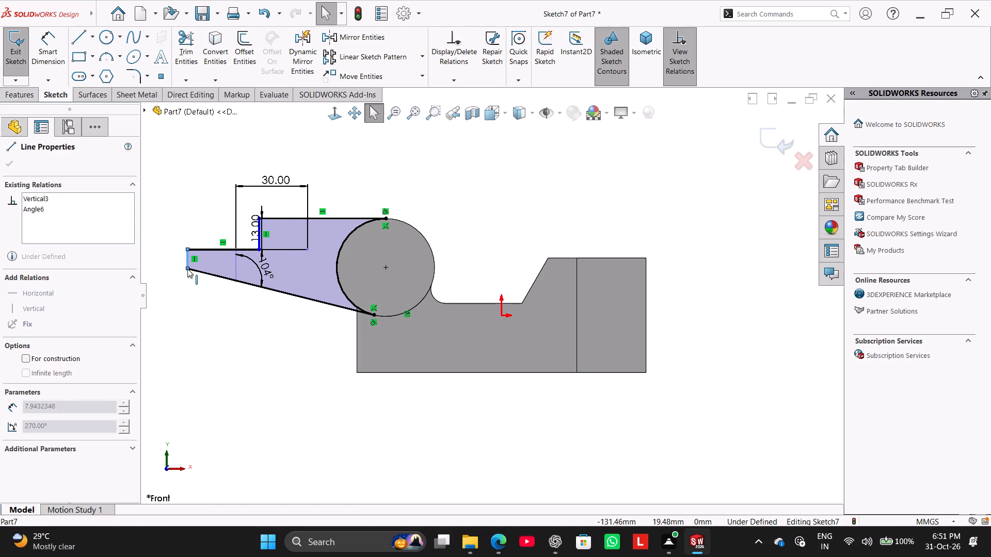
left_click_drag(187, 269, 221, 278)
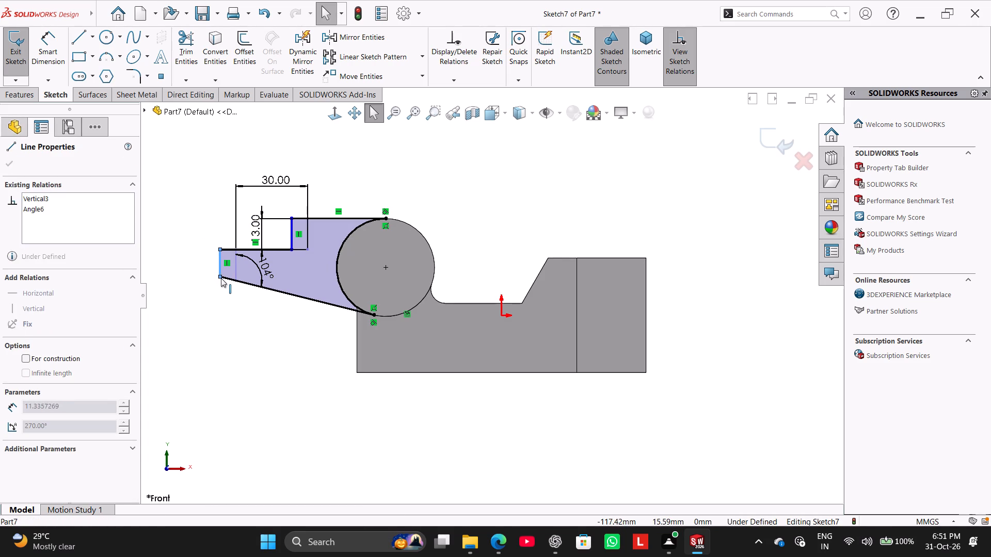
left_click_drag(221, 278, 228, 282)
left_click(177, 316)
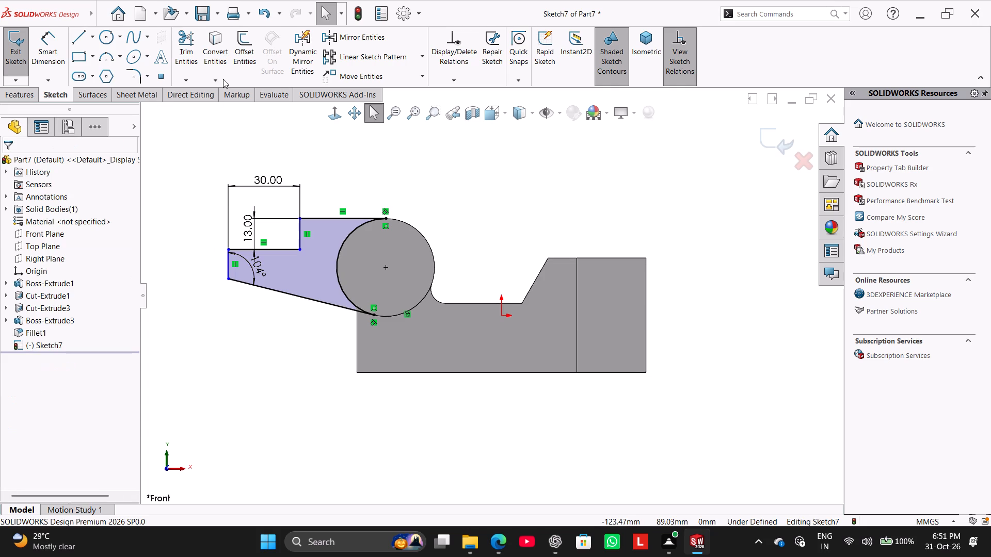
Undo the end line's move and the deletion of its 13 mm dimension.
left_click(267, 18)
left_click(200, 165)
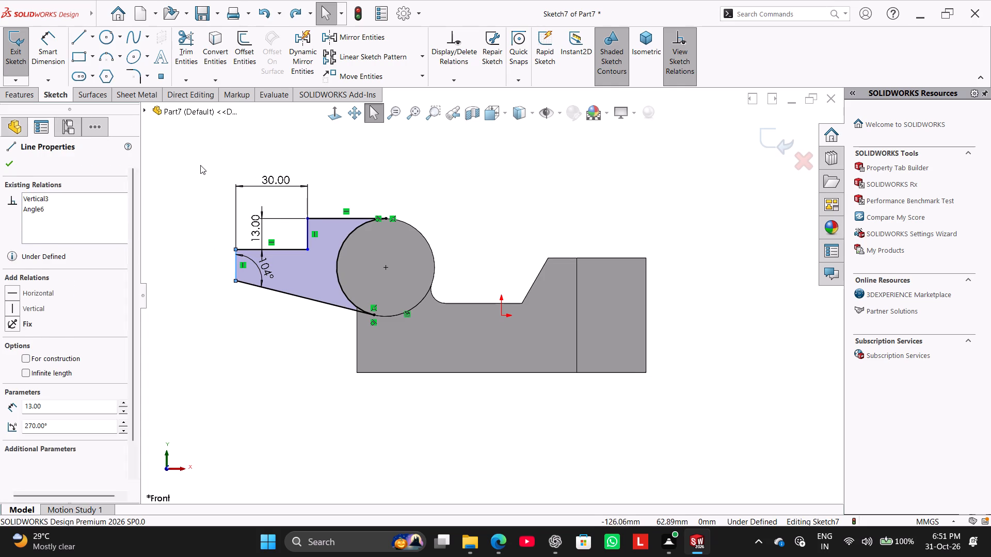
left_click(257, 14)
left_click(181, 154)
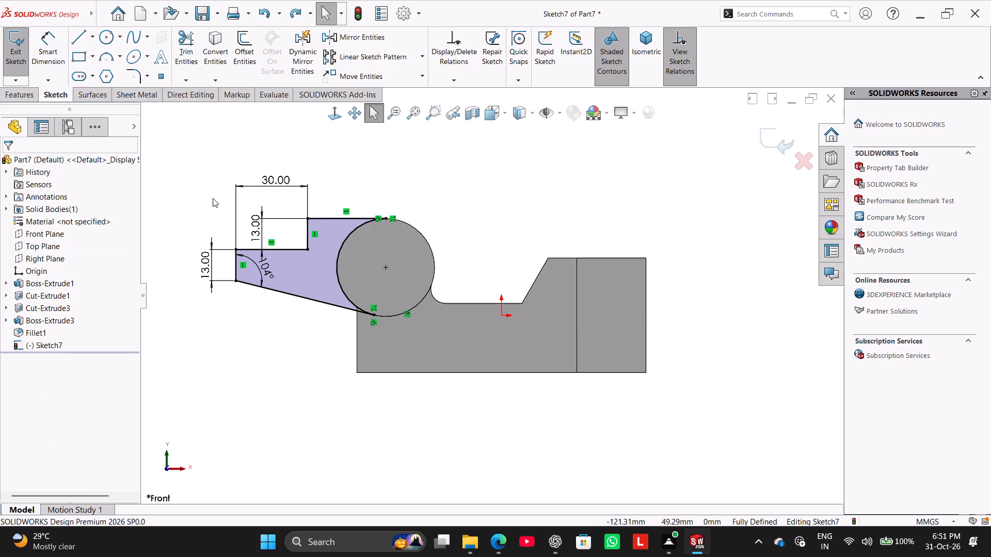
Extrude the arm profile as a 20 mm Mid Plane boss merged with the body.
left_click(21, 99)
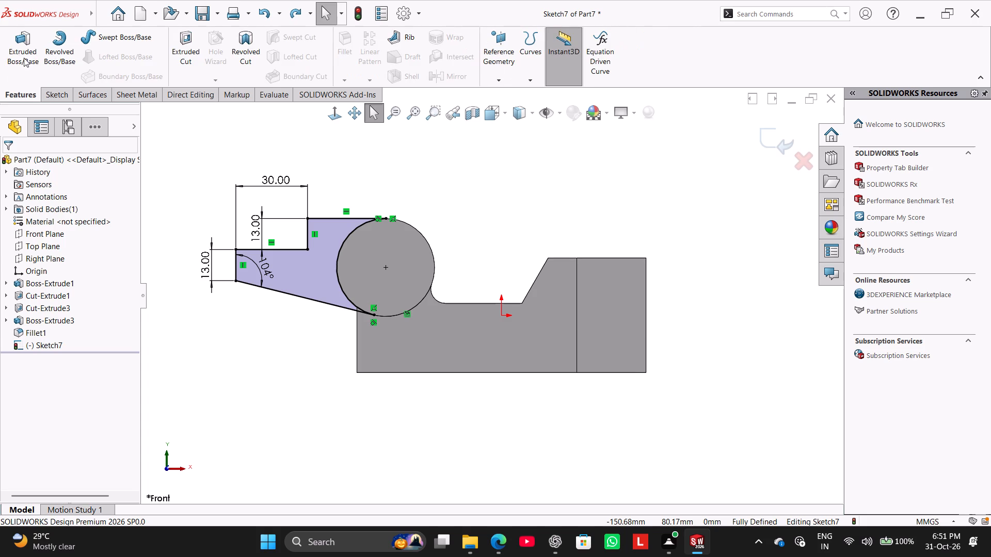
left_click(24, 58)
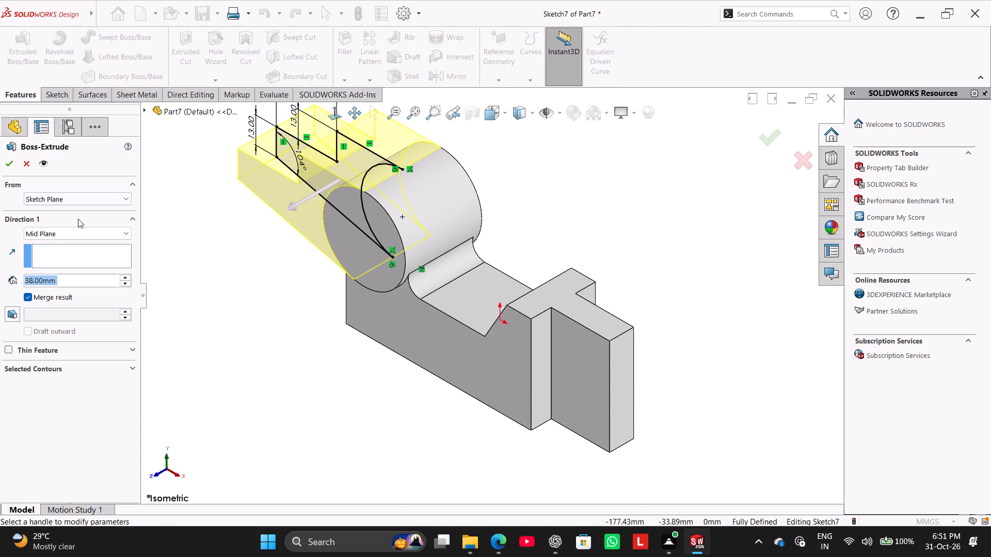
type("20")
key("Return")
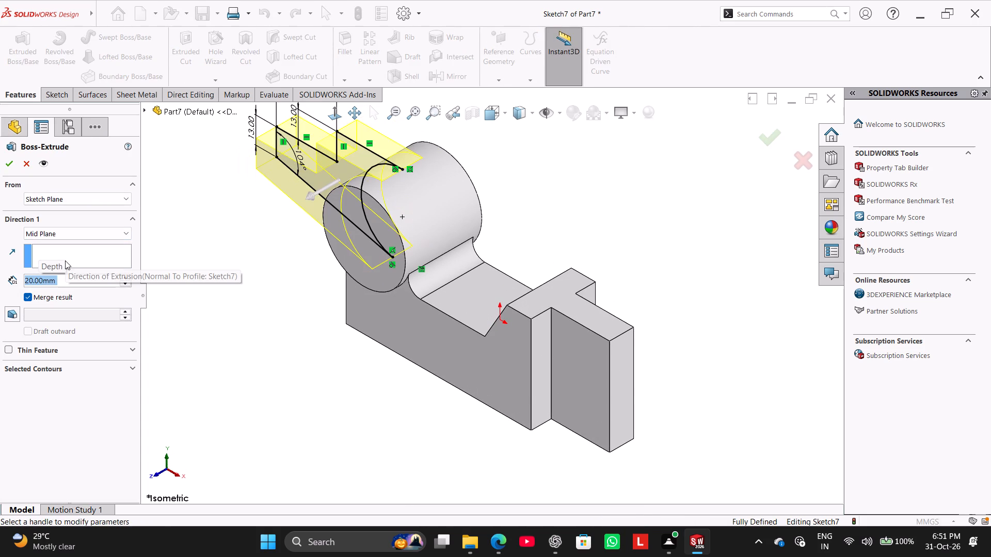
left_click(9, 167)
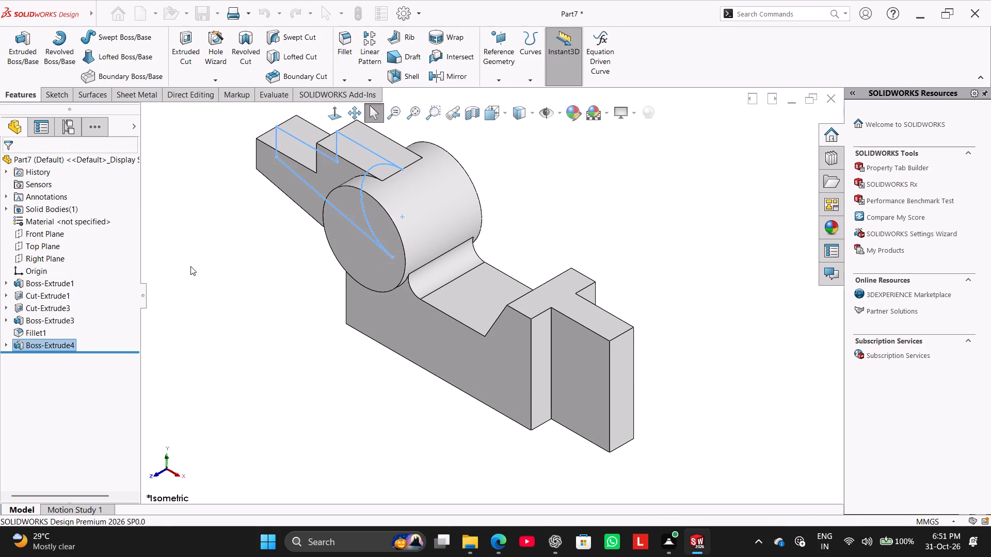
left_click(190, 266)
Sketch a circle about 13 mm in diameter on the Top Plane, centred on the arm's inner end edge over the boss.
right_click_drag(218, 325, 305, 257)
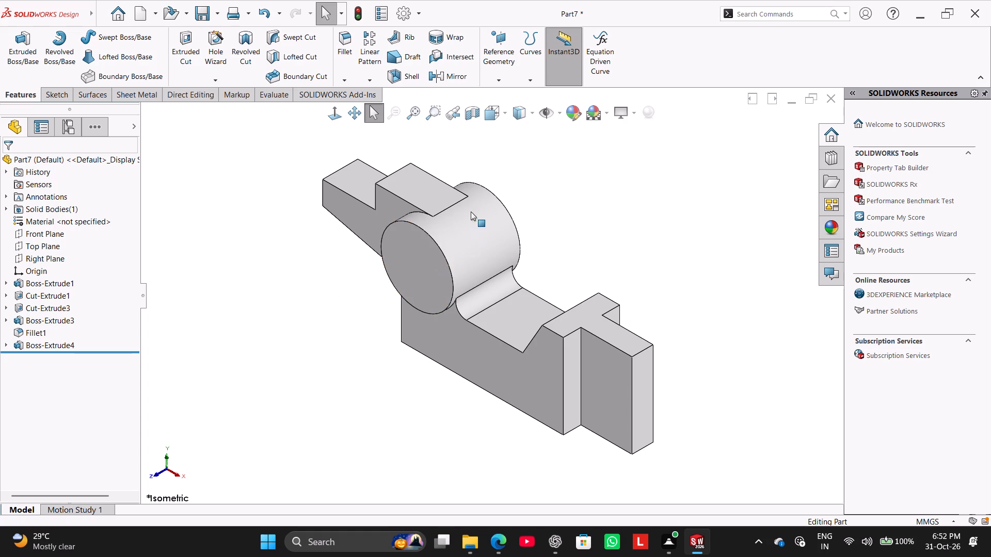
left_click(51, 247)
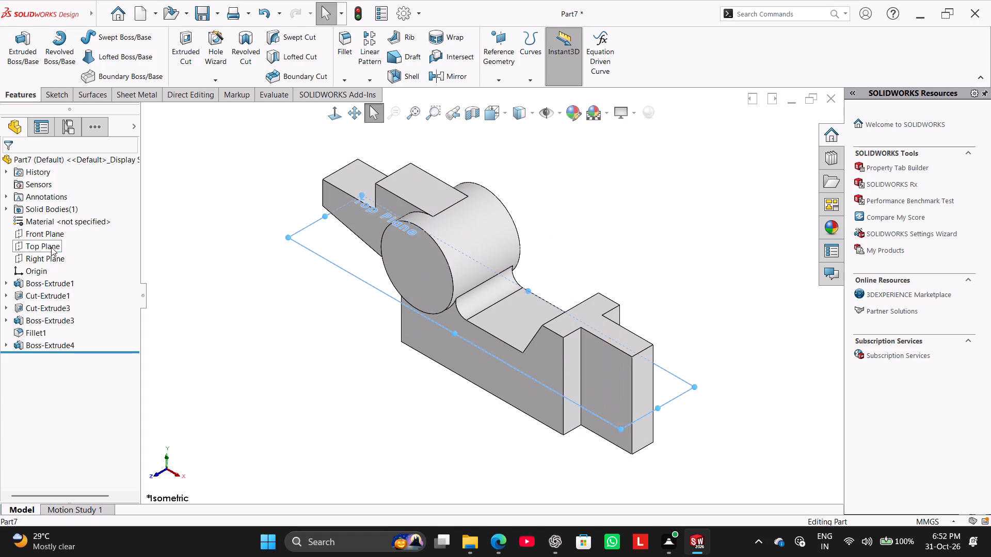
left_click(67, 232)
left_click(220, 399)
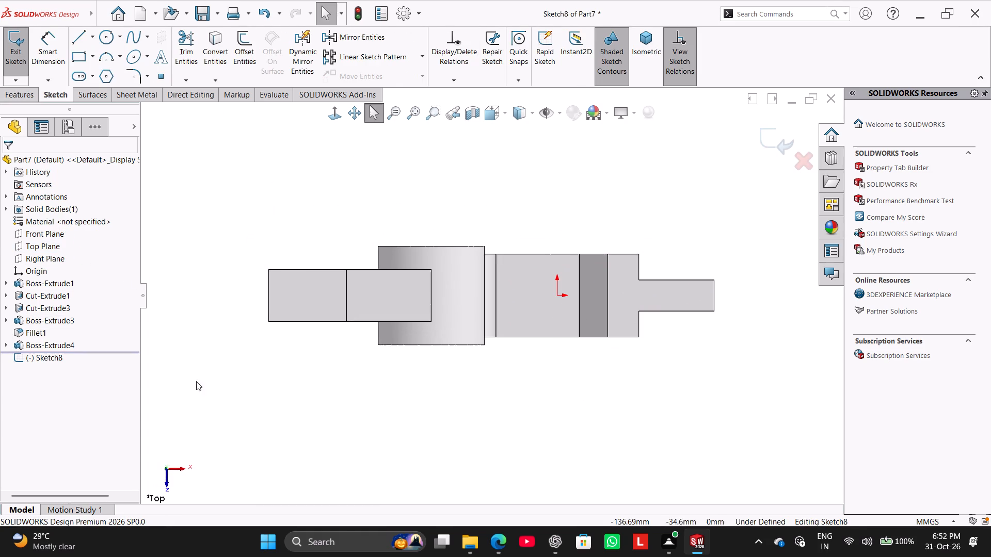
left_click(103, 35)
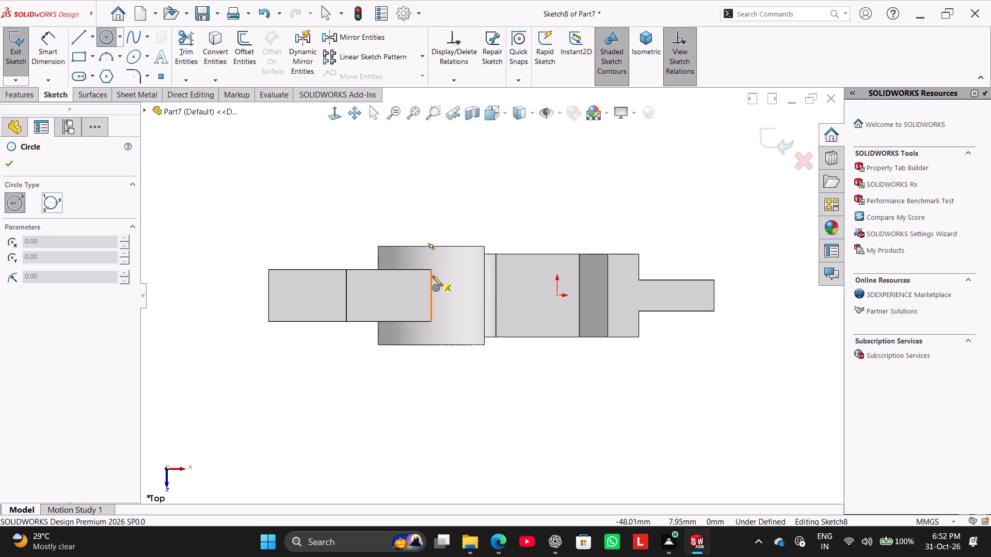
left_click(431, 296)
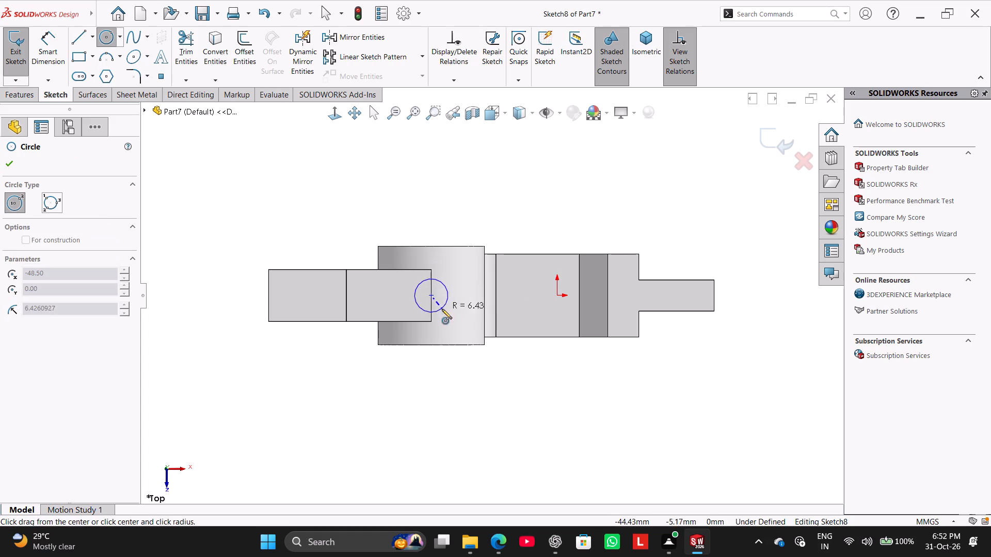
left_click(442, 309)
Dimension the circle's diameter at 6 mm.
left_click(61, 44)
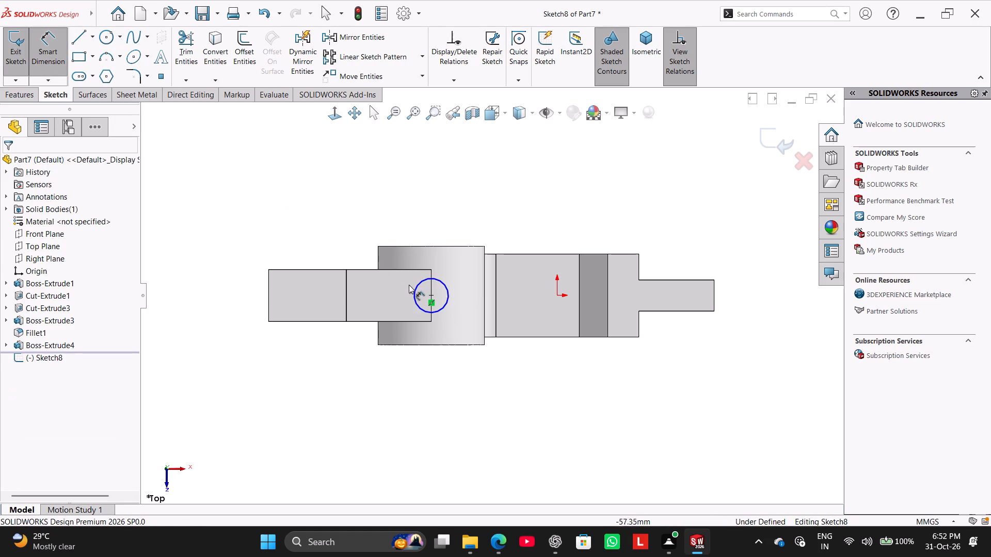
left_click(421, 287)
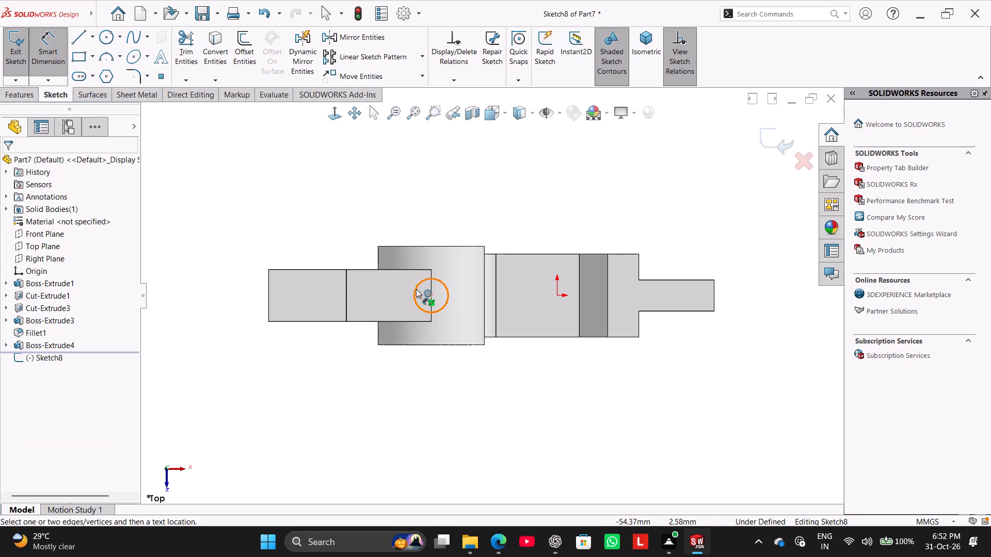
left_click(416, 289)
left_click(349, 216)
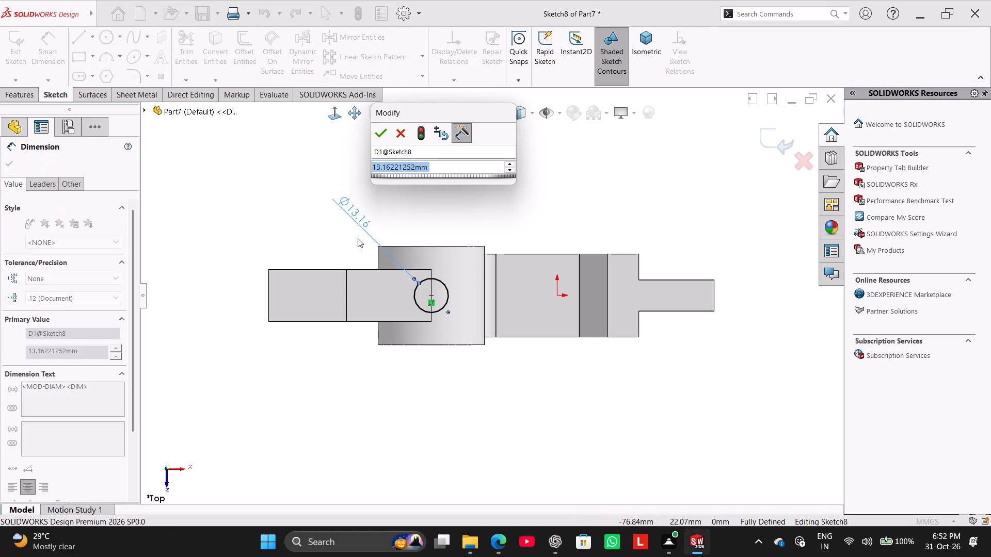
key("6")
key("Return")
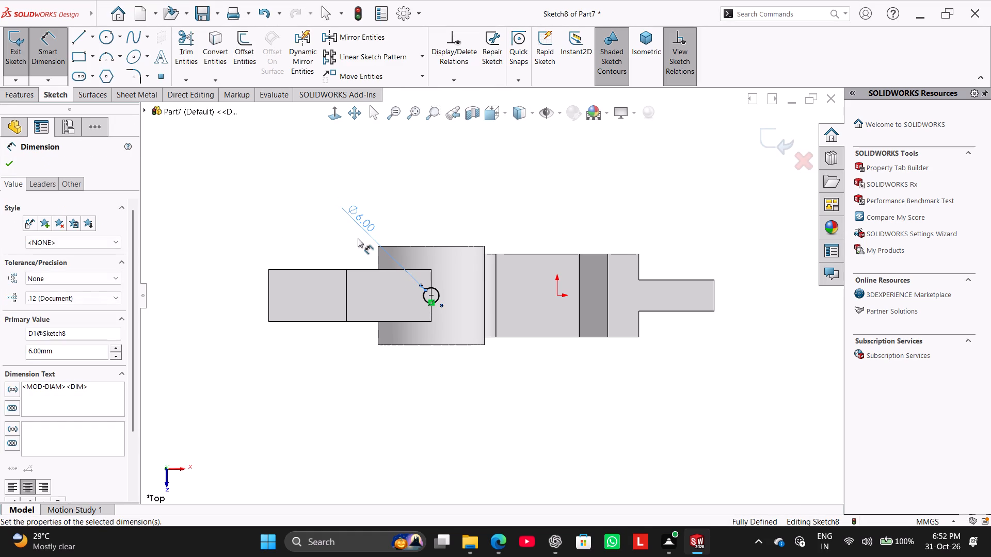
left_click(13, 160)
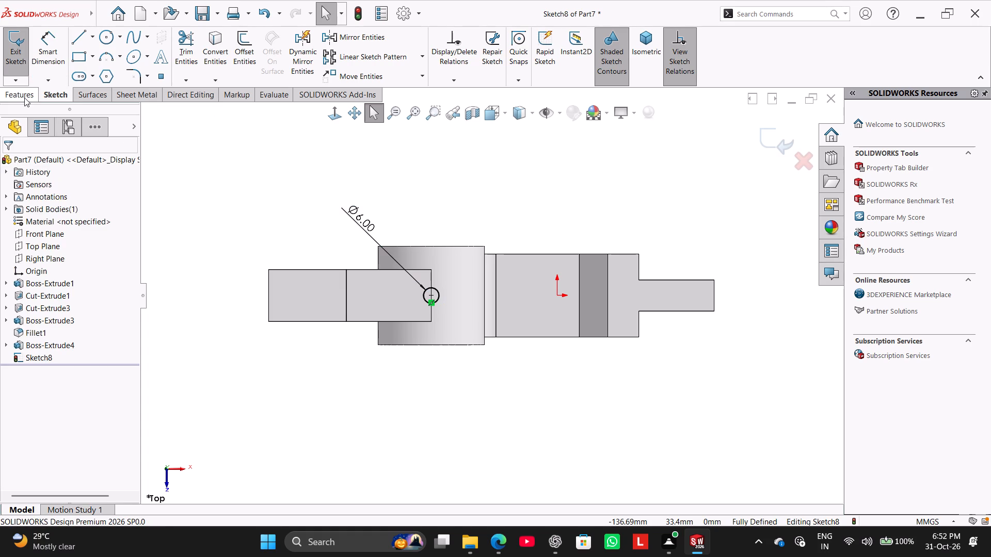
Cut the 6 mm circle through the part with an Extruded Cut set to Through All - Both.
left_click(24, 97)
left_click(180, 51)
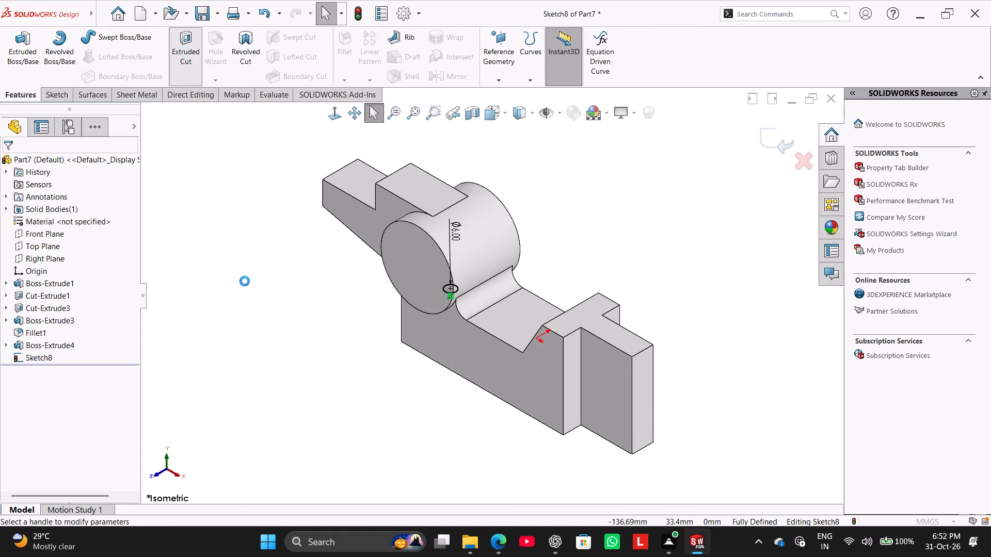
middle_click_drag(258, 294, 290, 296)
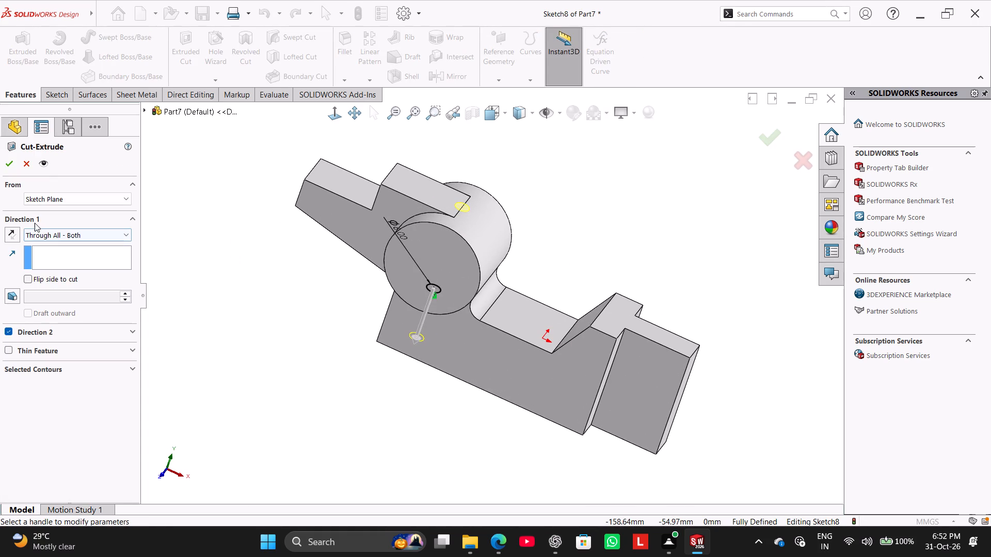
left_click(10, 165)
left_click(206, 265)
Start a sketch on the cylindrical boss's flat circular front face.
middle_click_drag(245, 345, 259, 323)
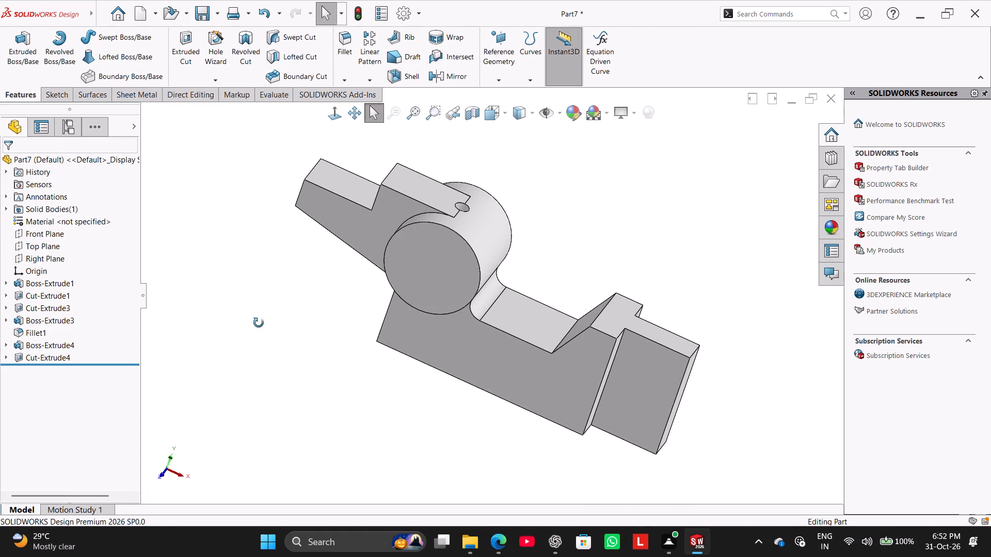
middle_click_drag(259, 323, 209, 353)
right_click_drag(264, 341, 404, 277)
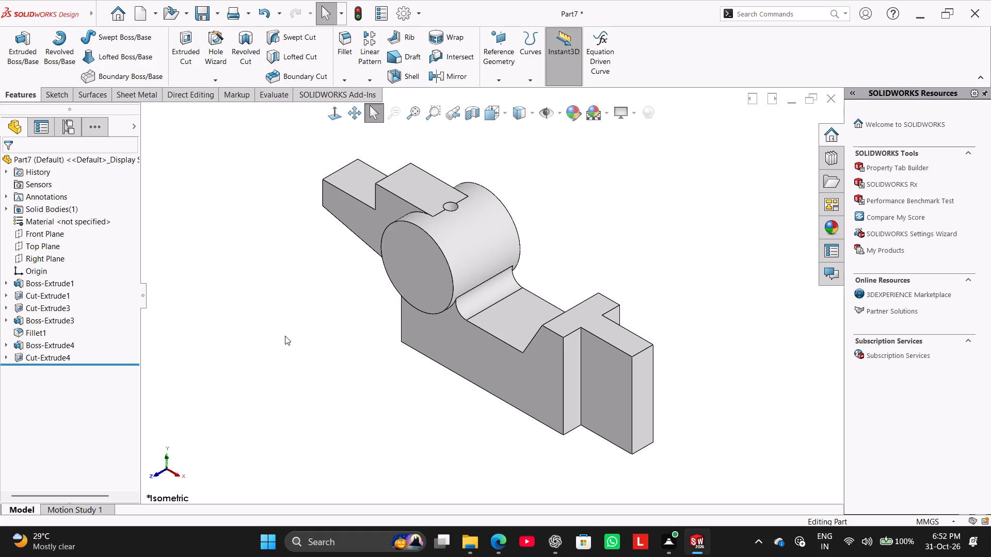
left_click(423, 273)
left_click(471, 244)
left_click(202, 205)
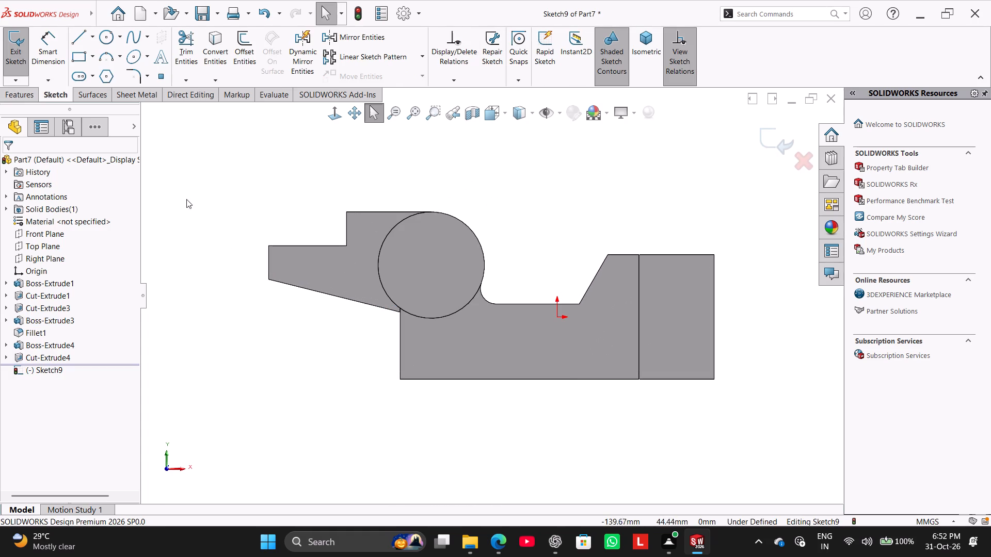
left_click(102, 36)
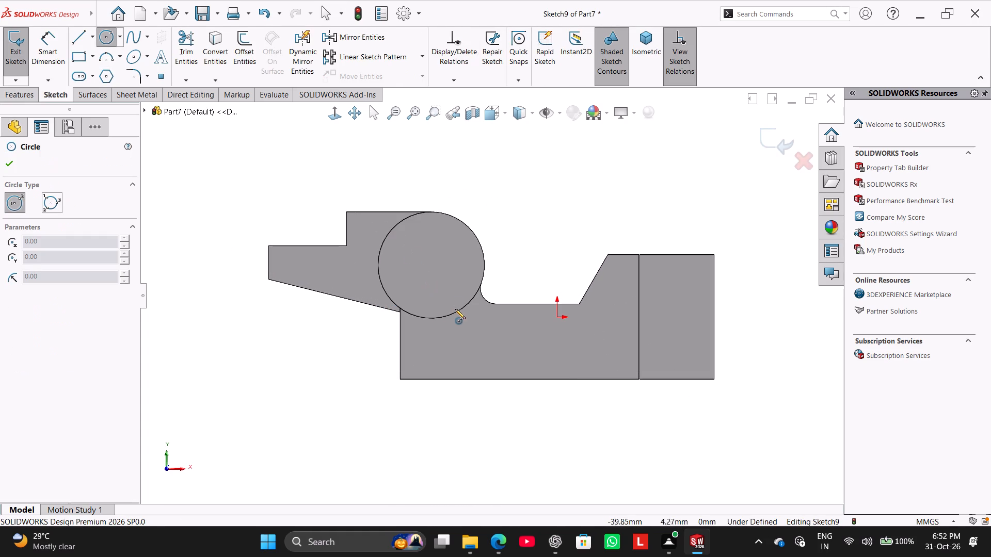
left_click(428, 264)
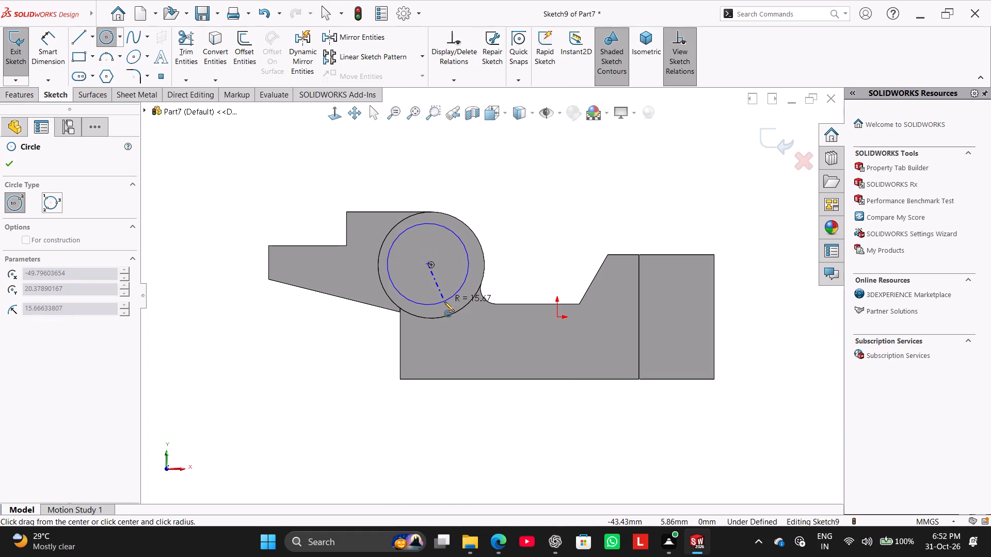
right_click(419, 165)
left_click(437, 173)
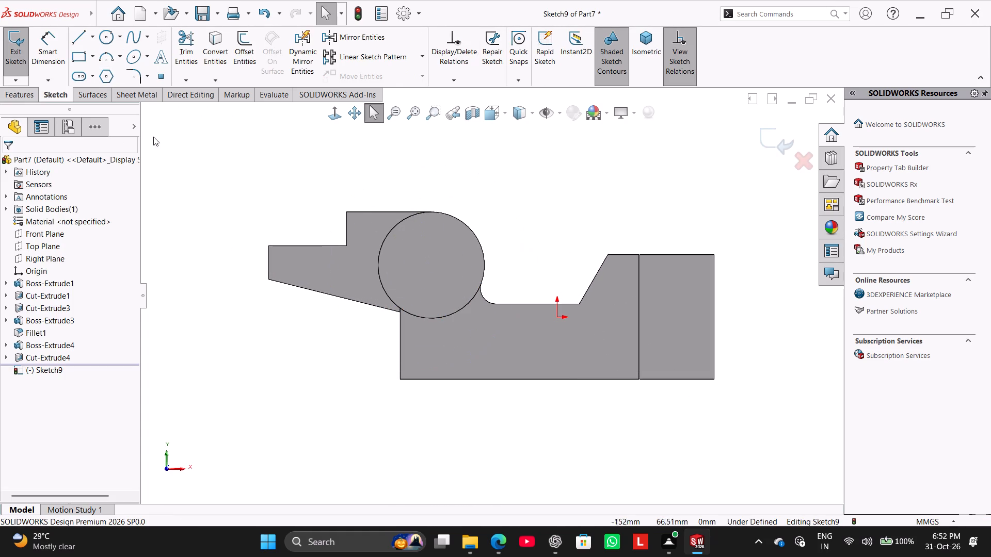
Draw a circle about 33 mm in diameter on the boss face, centred on the boss's axis.
left_click(102, 37)
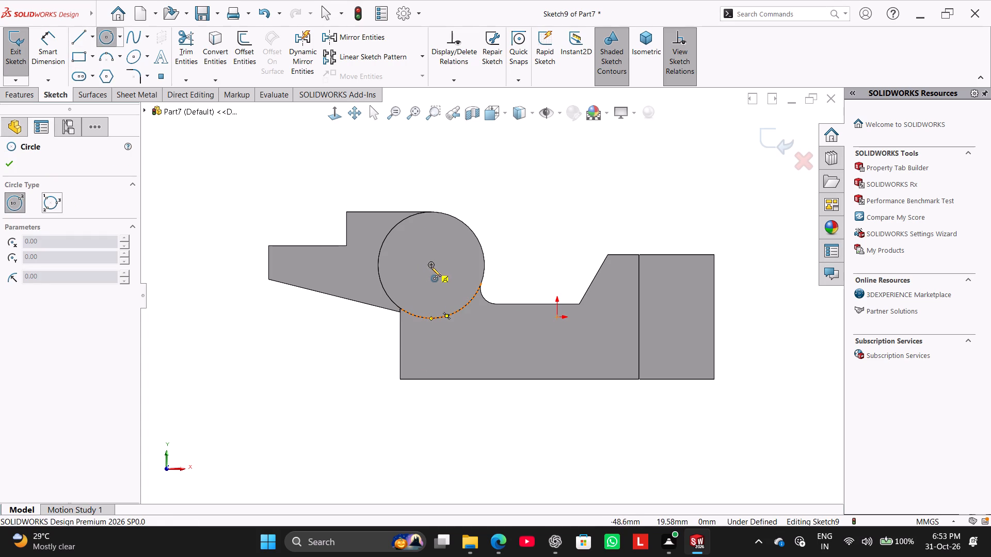
left_click(431, 267)
left_click(452, 302)
right_click(287, 196)
left_click(298, 202)
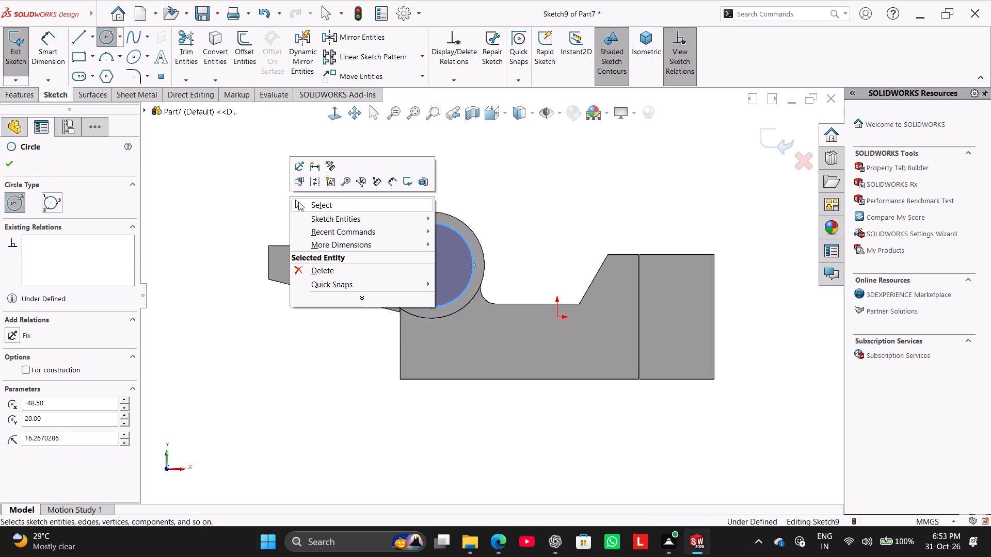
Dimension the concentric circle's diameter at 28 mm.
left_click(57, 41)
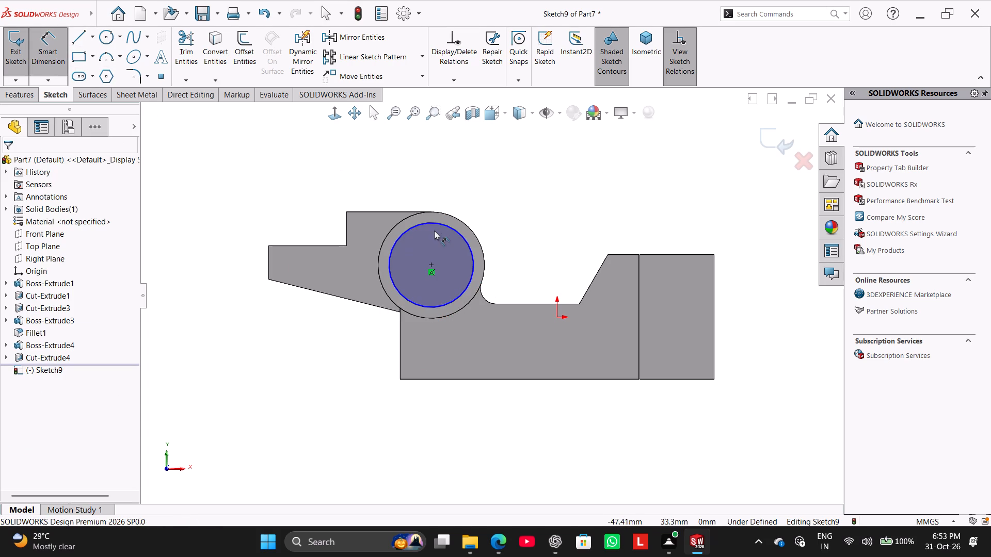
left_click(433, 224)
left_click(326, 162)
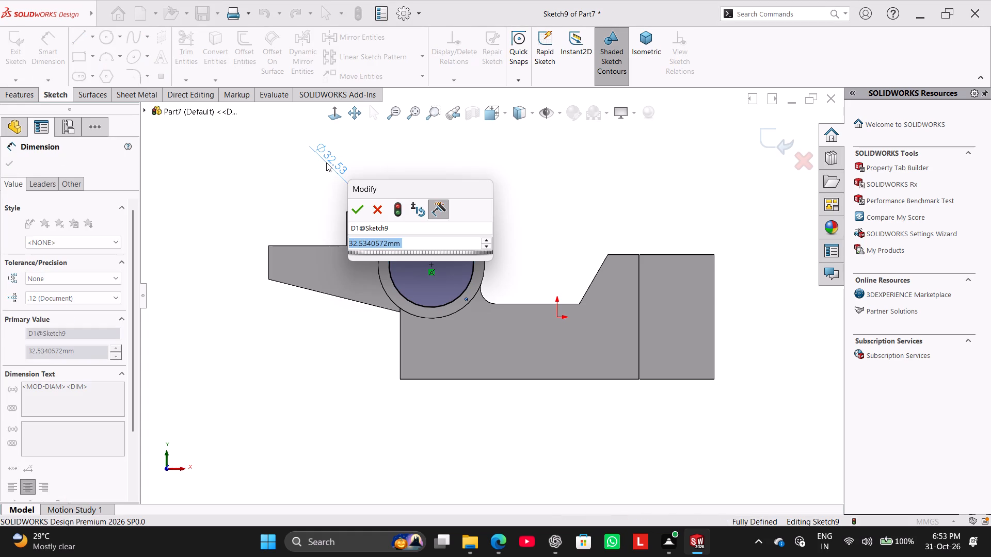
type("28")
key("Return")
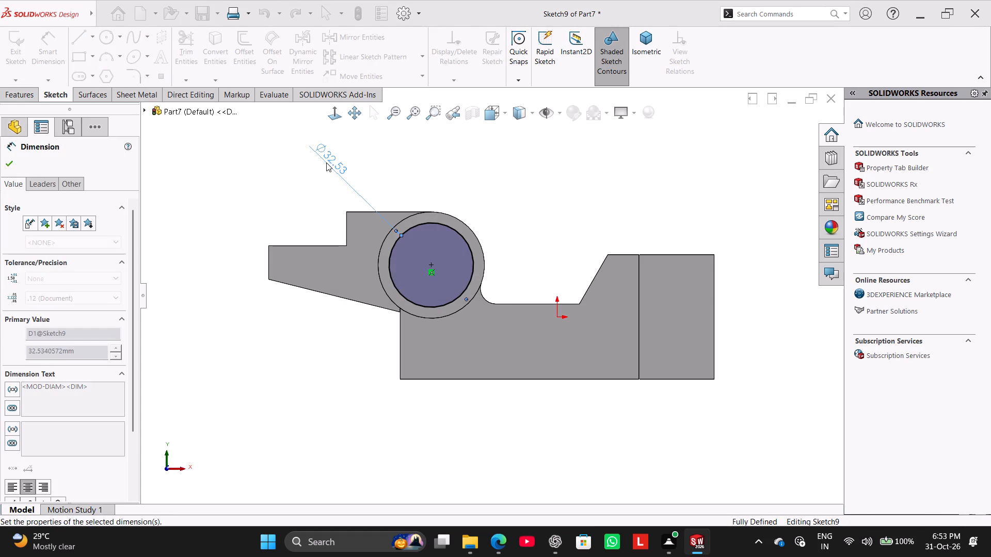
Cut the 28 mm circle through the boss with an Extruded Cut set to Through All - Both.
left_click(10, 93)
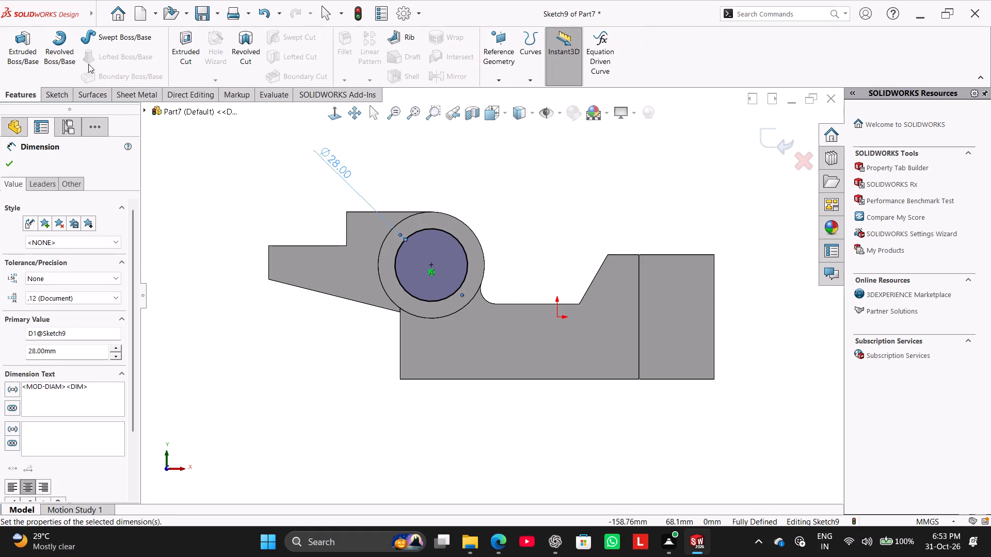
left_click(182, 47)
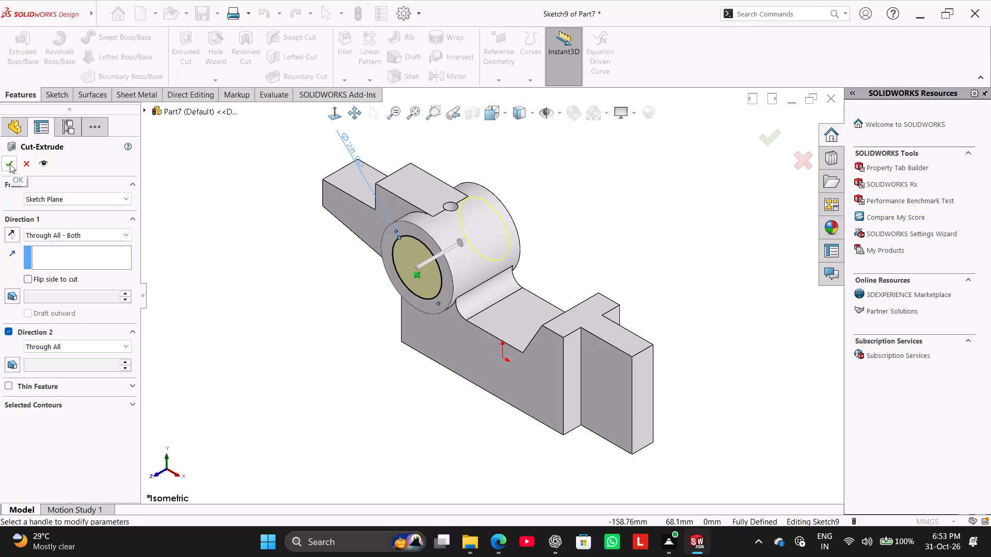
left_click(10, 164)
left_click(235, 171)
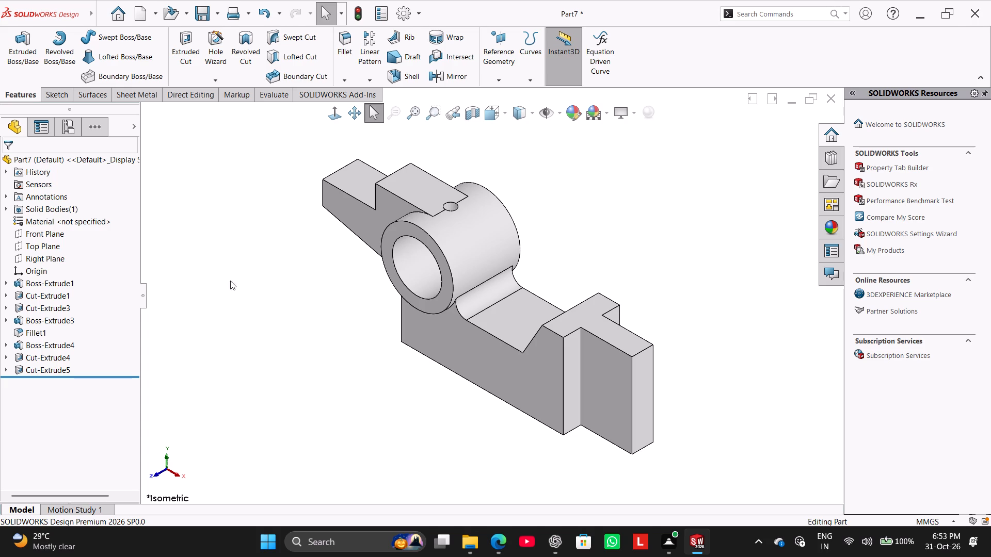
Start a Hole Wizard legacy hole and choose the Counterbored type.
left_click(223, 57)
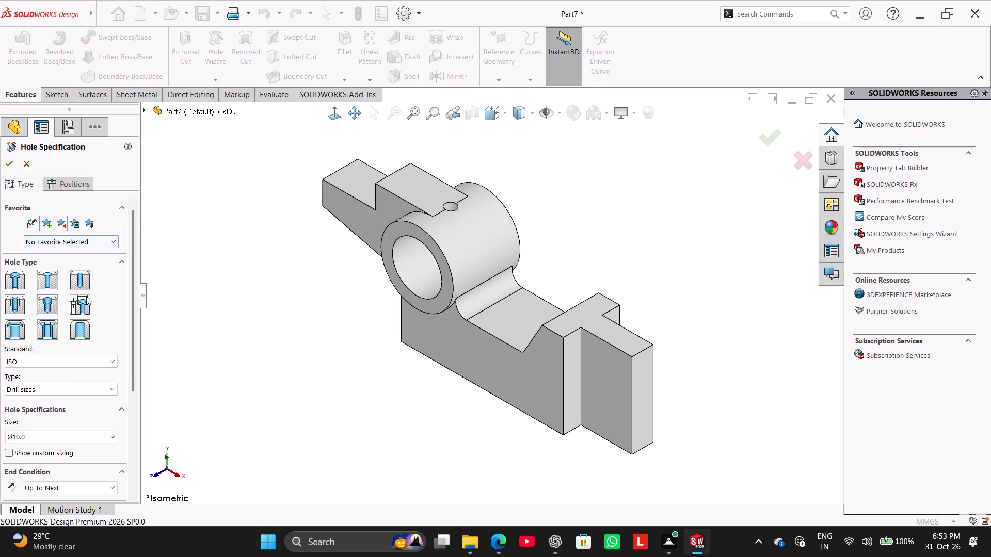
left_click(85, 299)
left_click(106, 303)
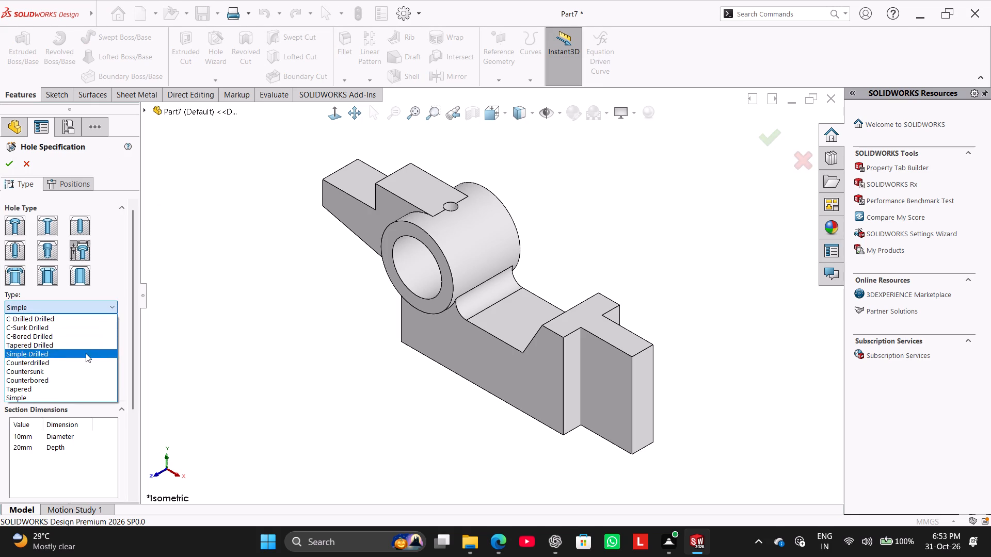
left_click(89, 378)
Set the counterbore diameter to 25 mm, the counterbore depth to 2 mm and the hole diameter to 12 mm.
left_click_drag(139, 326, 134, 363)
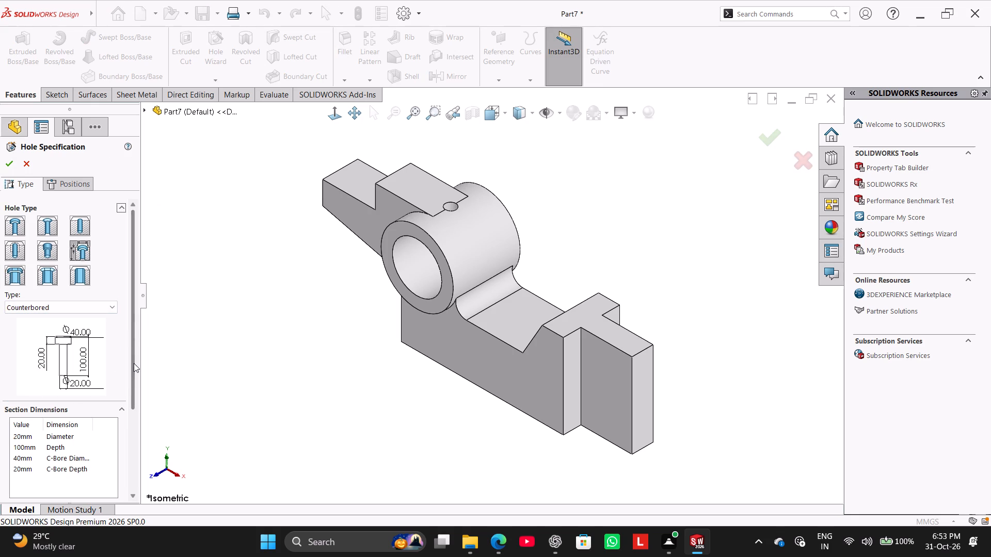
left_click_drag(134, 363, 134, 371)
left_click_drag(129, 372, 129, 382)
double_click(25, 440)
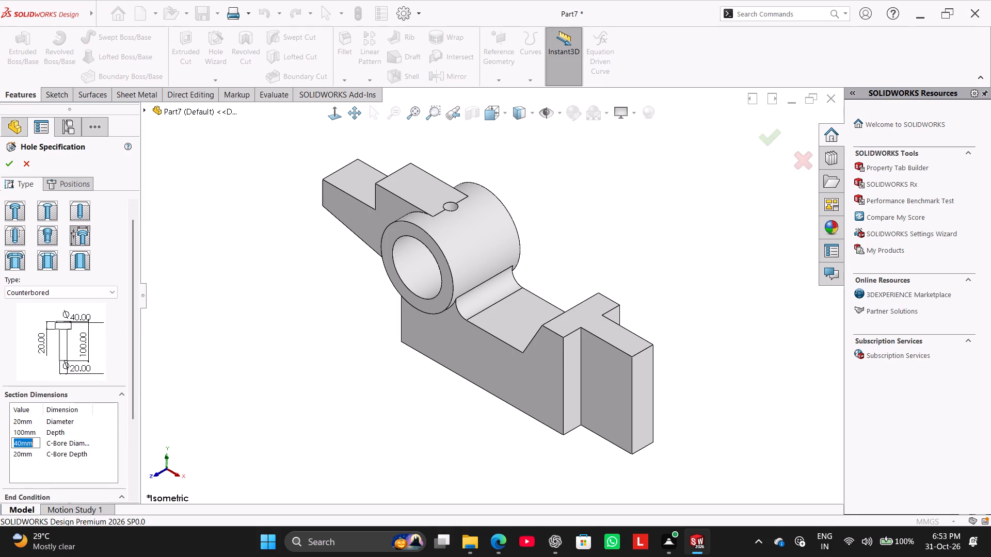
type("25")
key("Return")
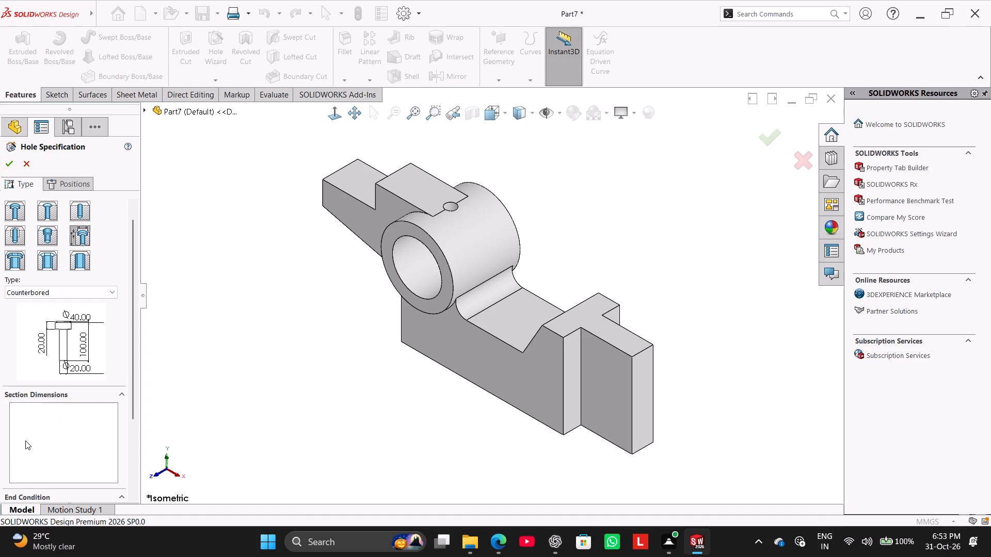
double_click(23, 455)
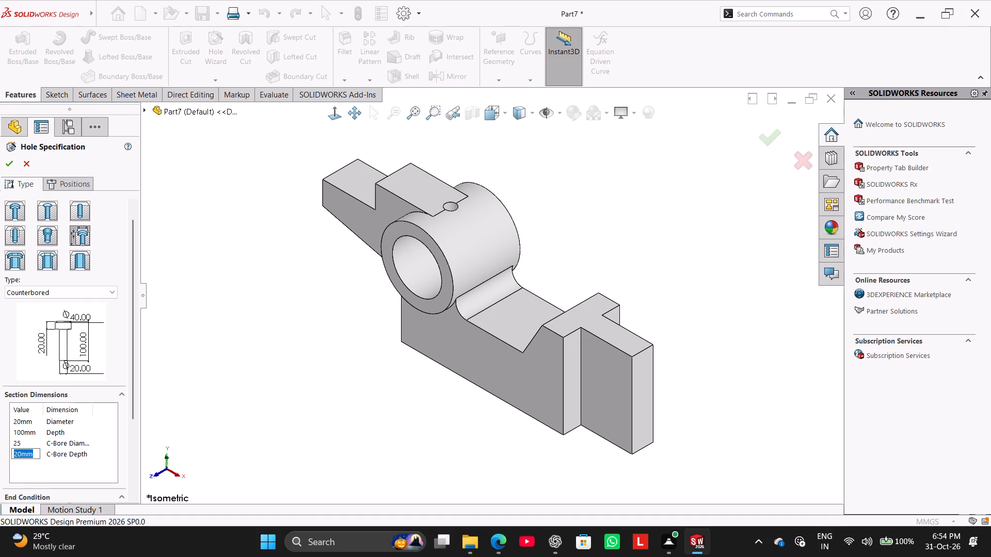
key("2")
key("Return")
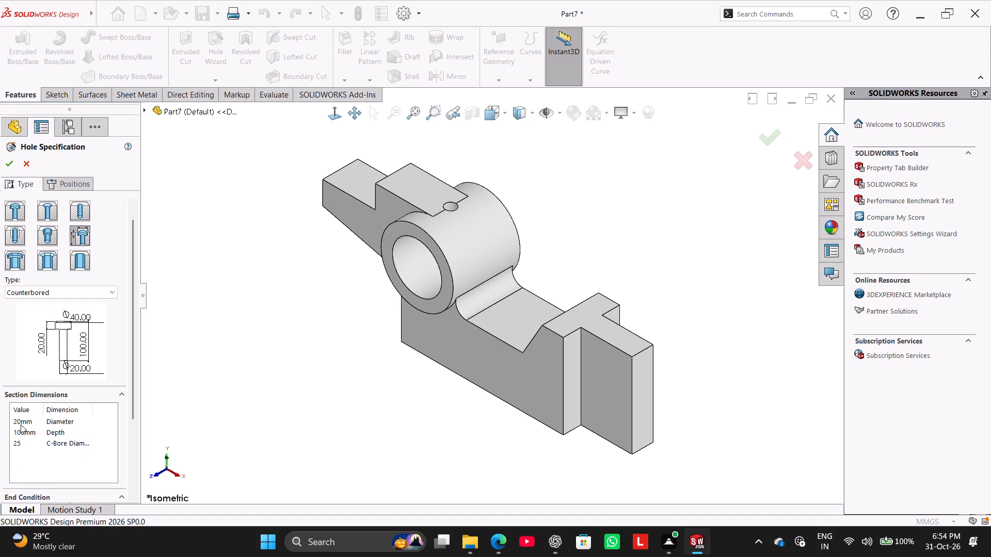
double_click(21, 421)
type("12")
key("Return")
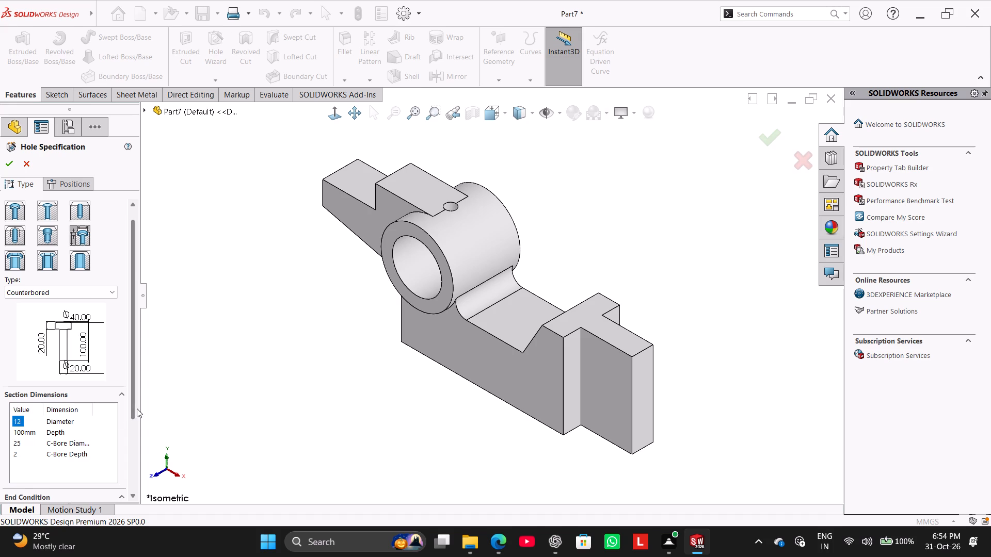
Place the counterbored hole's centre point on the flat recess floor, about 7.5 mm from the origin toward the boss.
left_click_drag(133, 408, 145, 446)
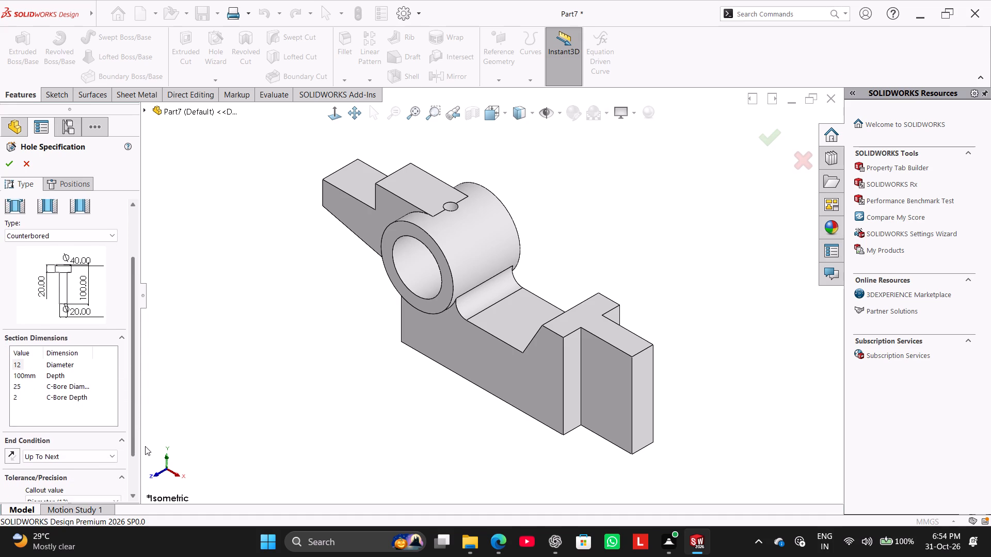
left_click_drag(145, 446, 150, 463)
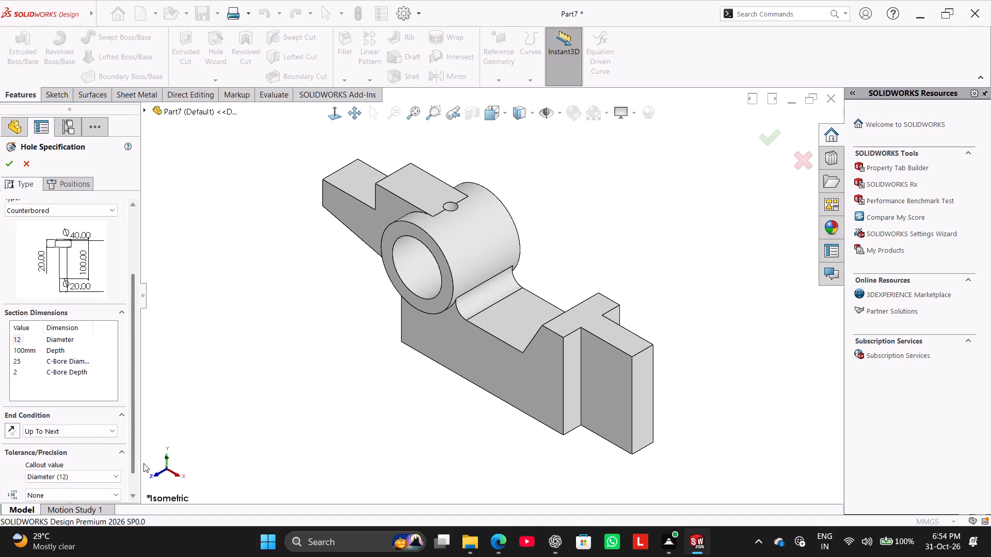
left_click(79, 183)
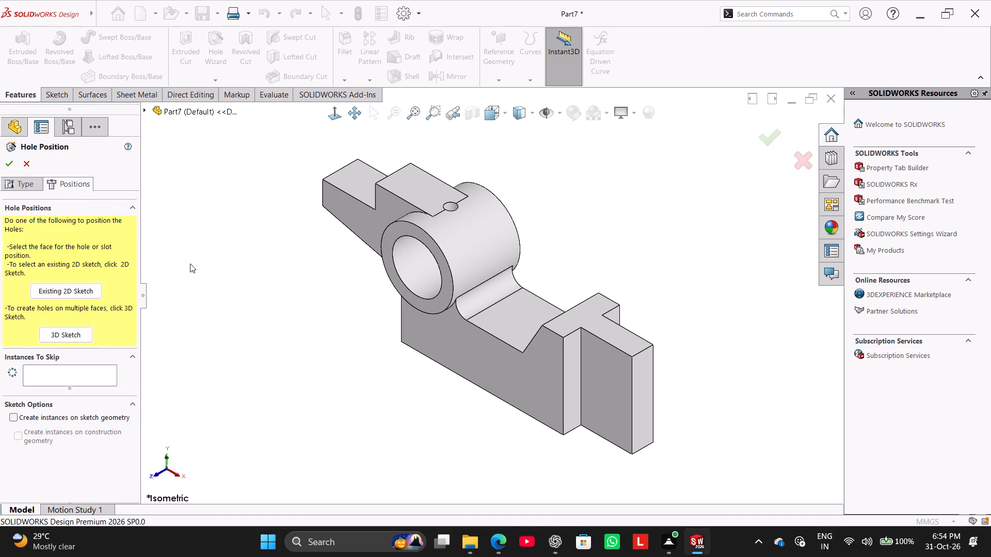
left_click(502, 325)
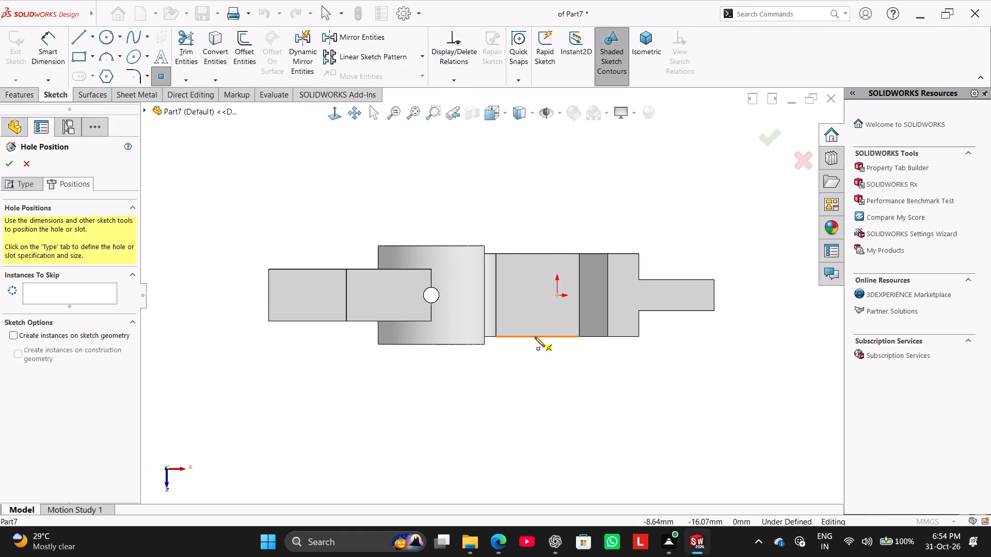
left_click(538, 295)
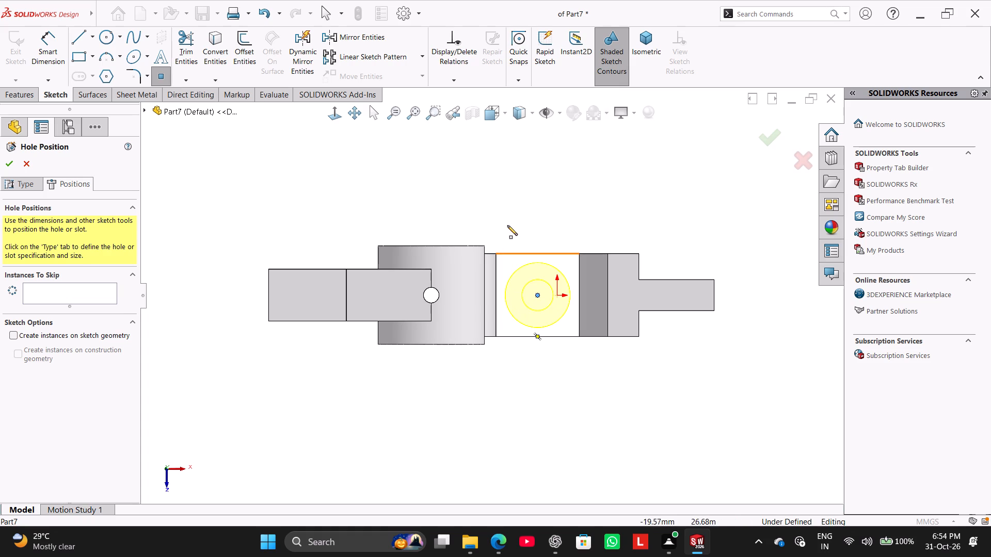
right_click(523, 188)
left_click(535, 196)
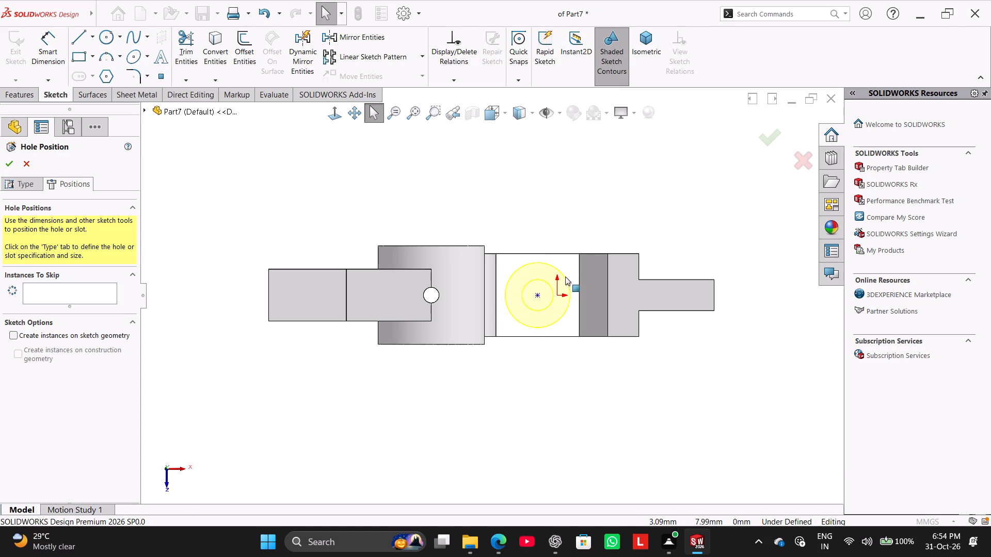
Add a horizontal relation between the counterbored hole's centre point and the origin.
left_click(556, 294)
left_click(536, 295, "ctrl")
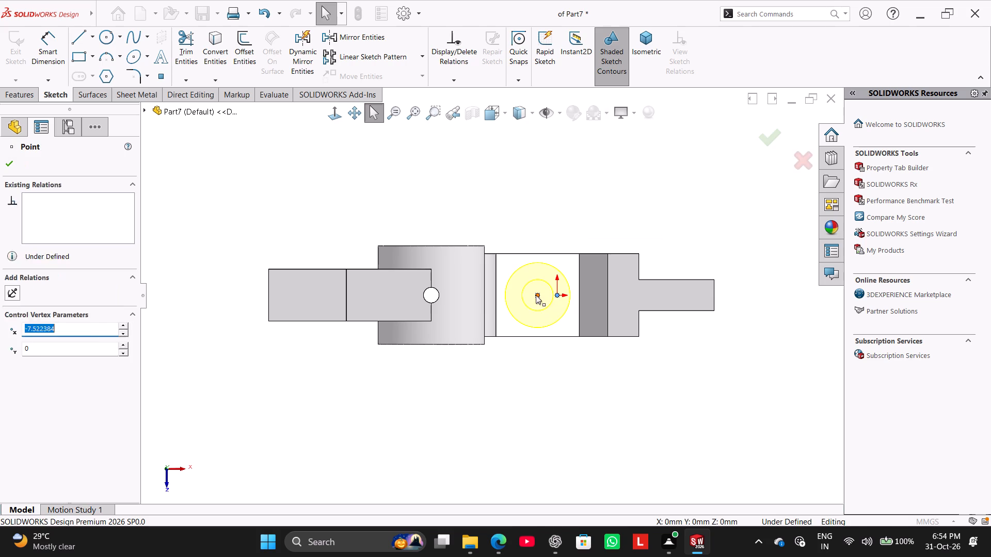
left_click(31, 345)
left_click(286, 397)
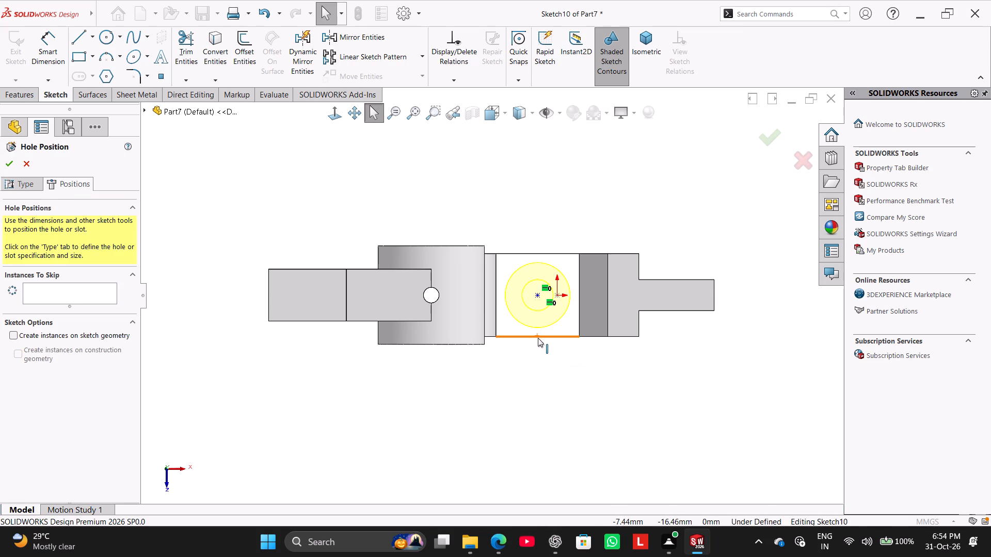
Draw a vertical construction line from the hole centre to the midpoint of the recess floor's long edge and finish the counterbored hole.
left_click(539, 363)
left_click(92, 43)
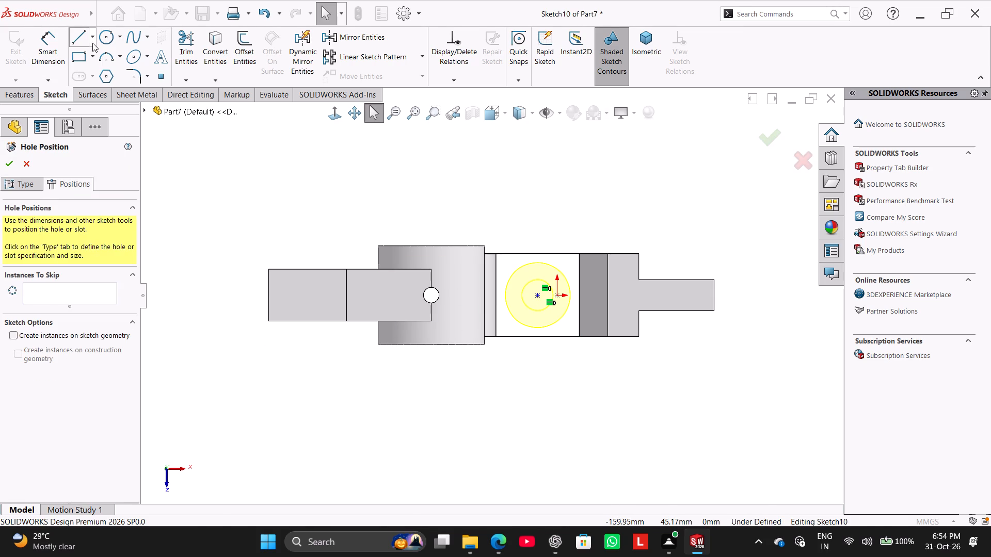
left_click(97, 68)
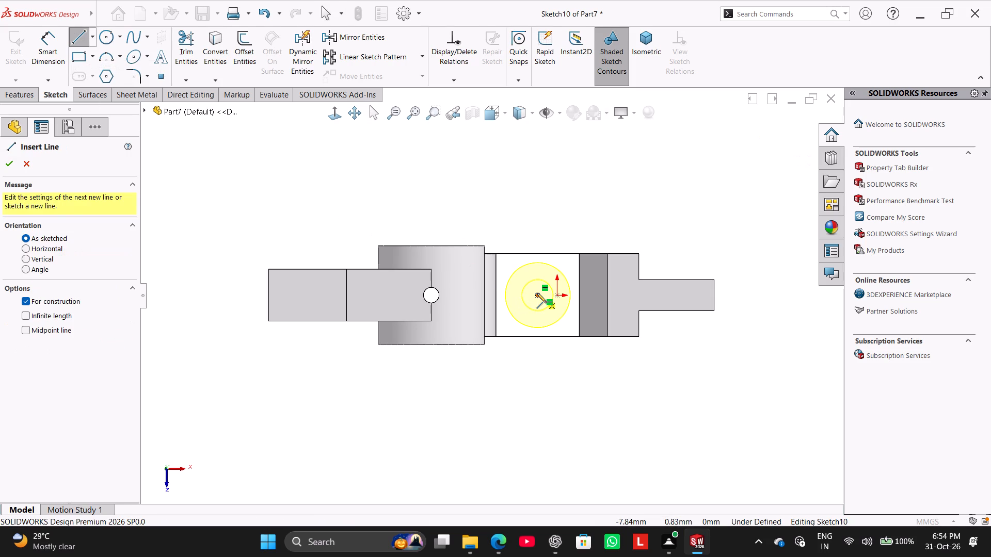
left_click(537, 293)
left_click(539, 337)
right_click(495, 368)
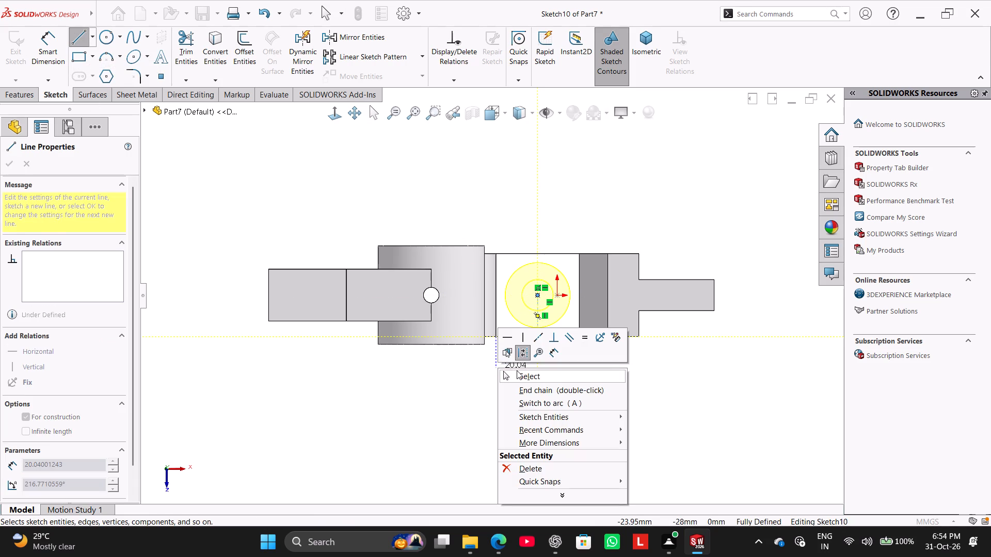
left_click(517, 370)
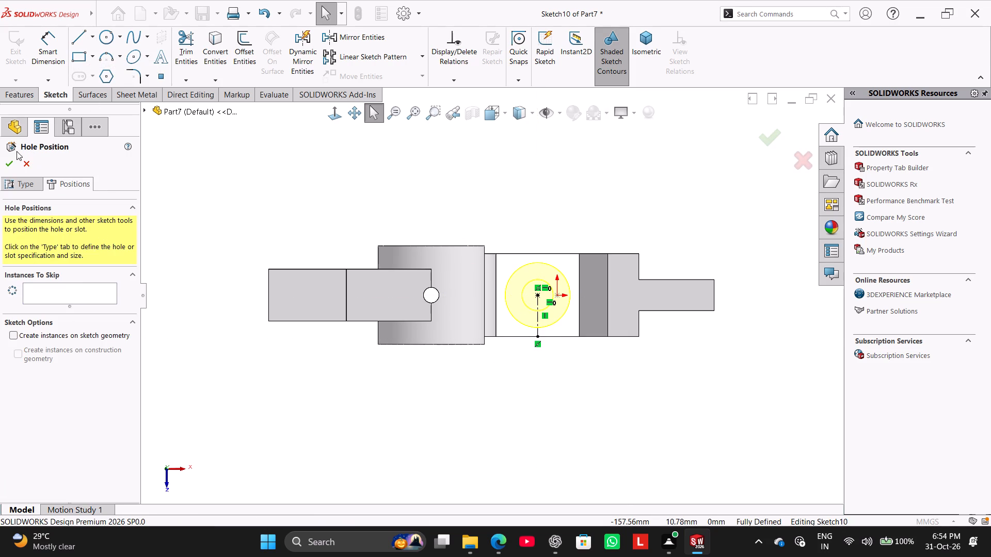
left_click(6, 162)
right_click_drag(229, 266, 267, 207)
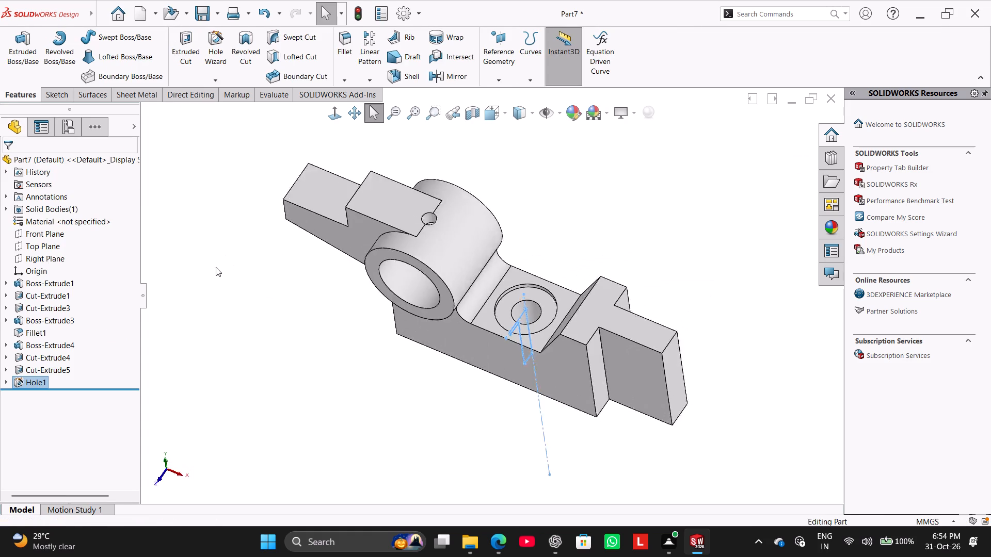
left_click(202, 291)
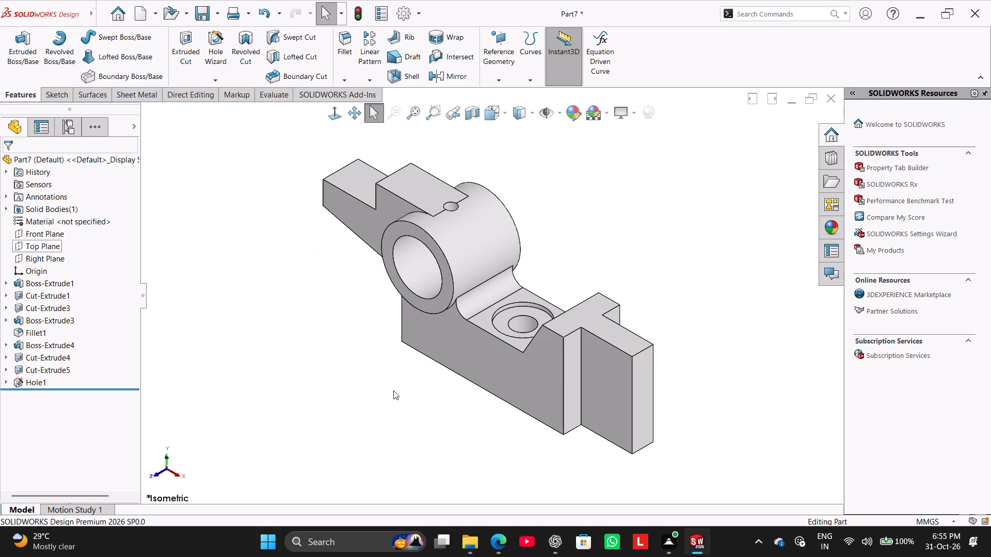
Start a new sketch on the block's bottom face and view it face-on.
middle_click_drag(403, 378, 446, 225)
left_click(492, 341)
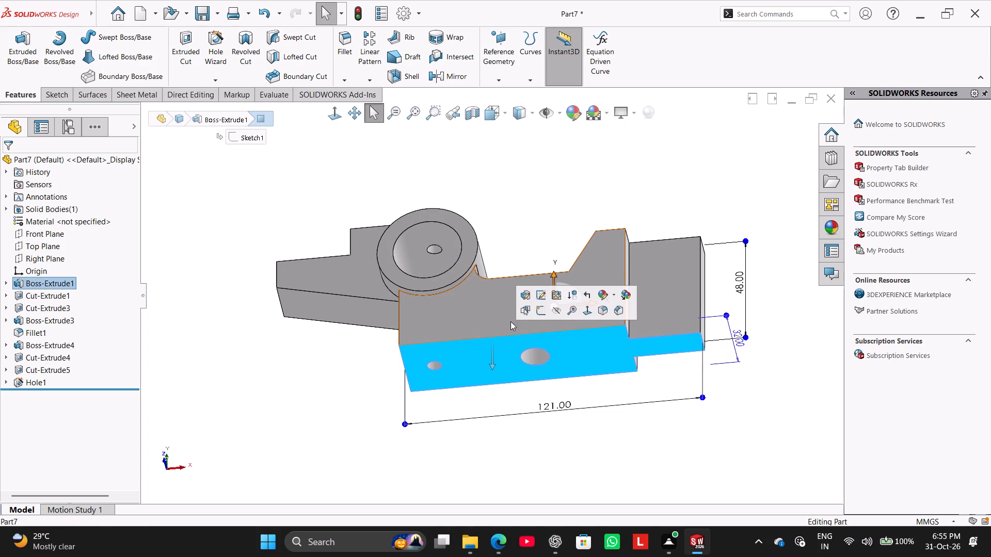
left_click(538, 313)
left_click(261, 217)
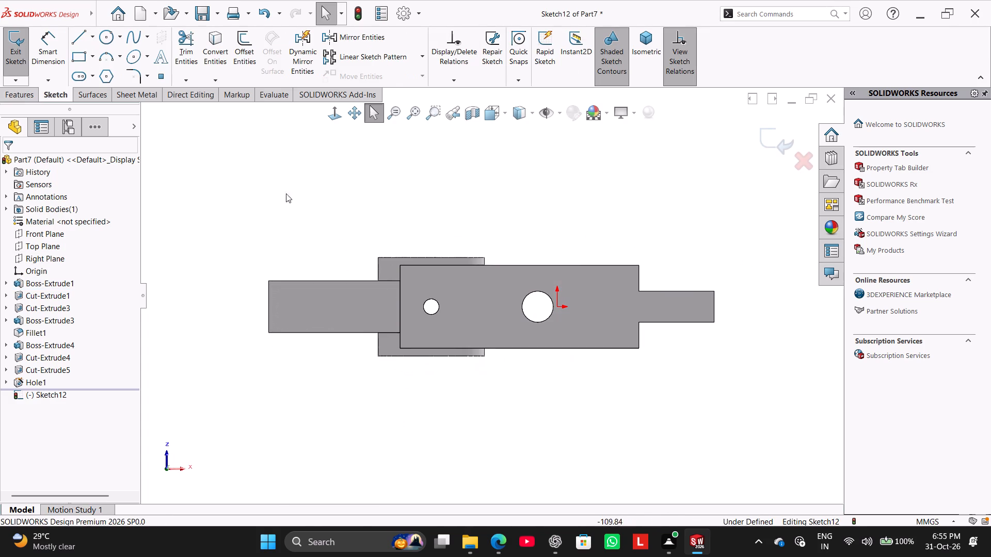
left_click(326, 114)
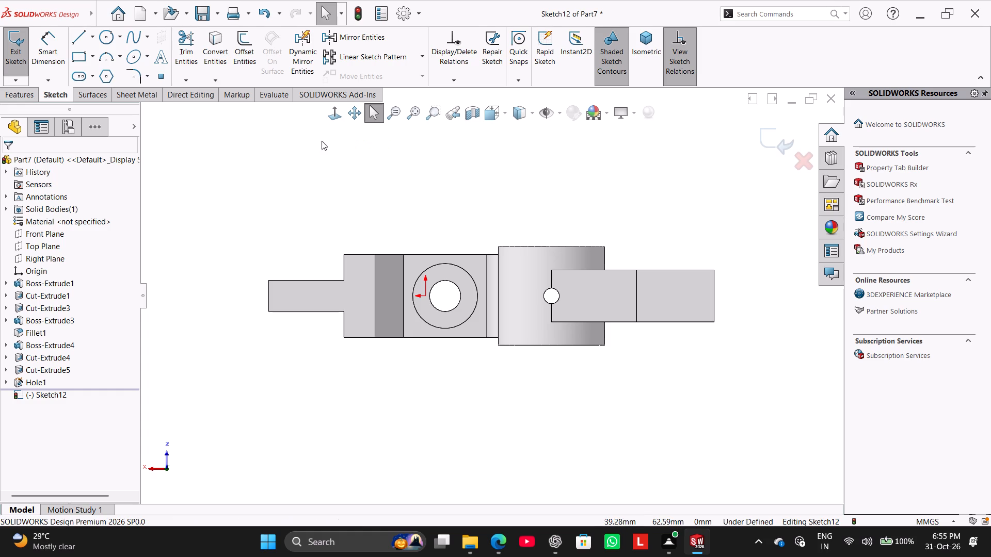
left_click(242, 321)
left_click(339, 110)
left_click(340, 389)
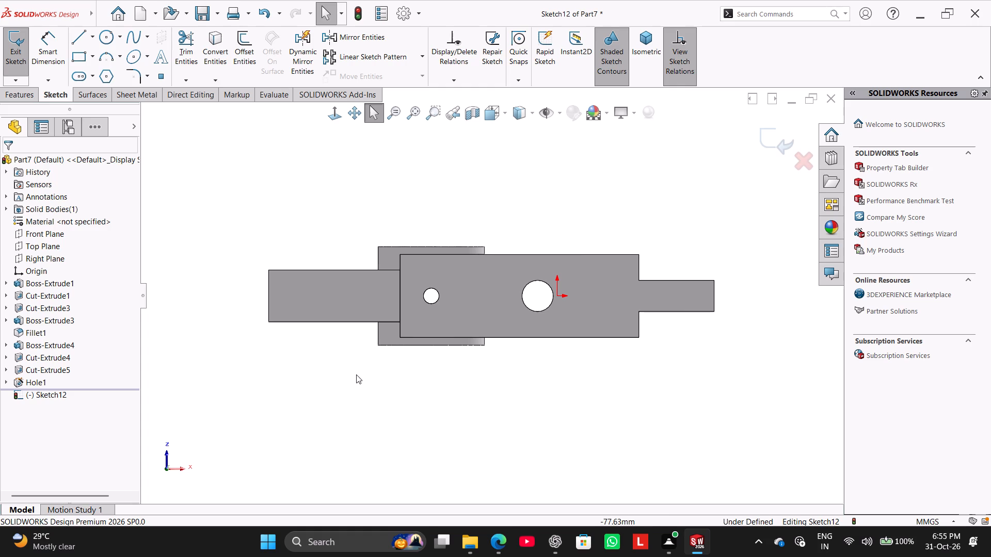
Sketch a closed four-sided profile projecting about 19 mm from the bottom face's long edge, with one square side and one sloped side.
left_click(79, 39)
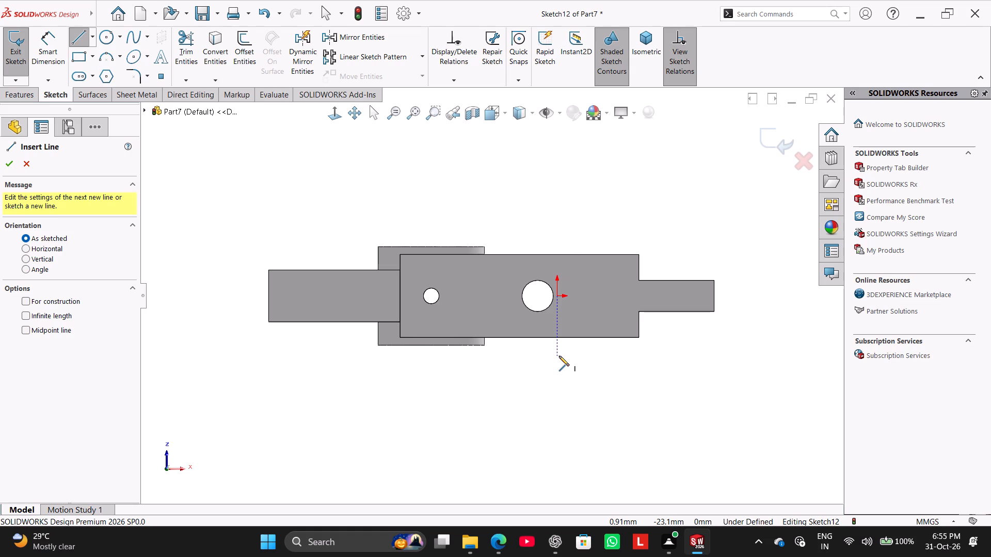
left_click(529, 338)
left_click(530, 387)
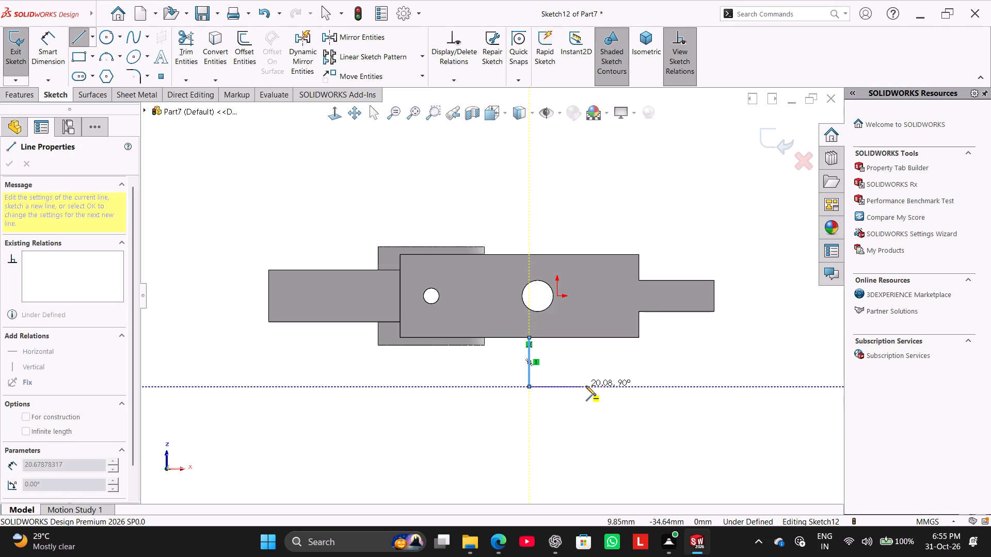
left_click(590, 386)
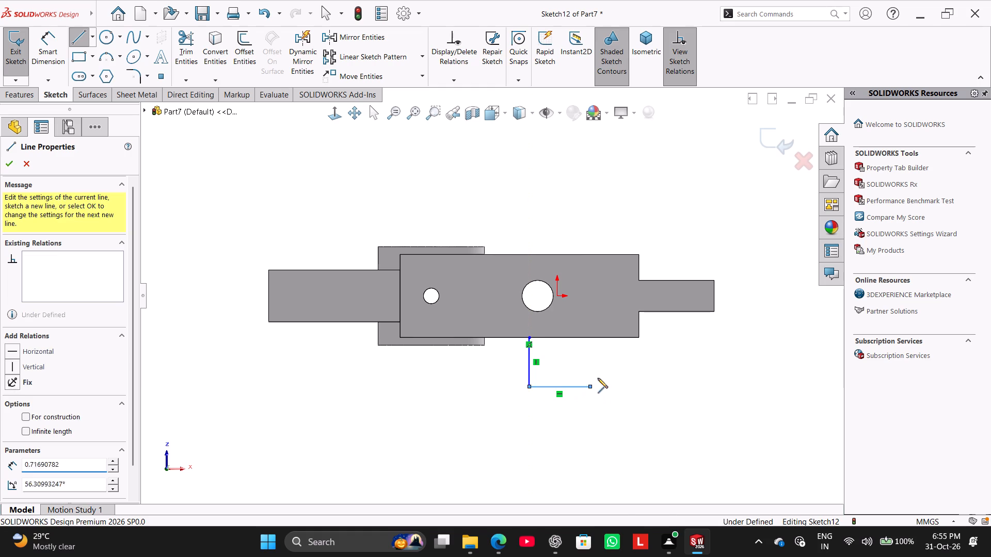
left_click(633, 339)
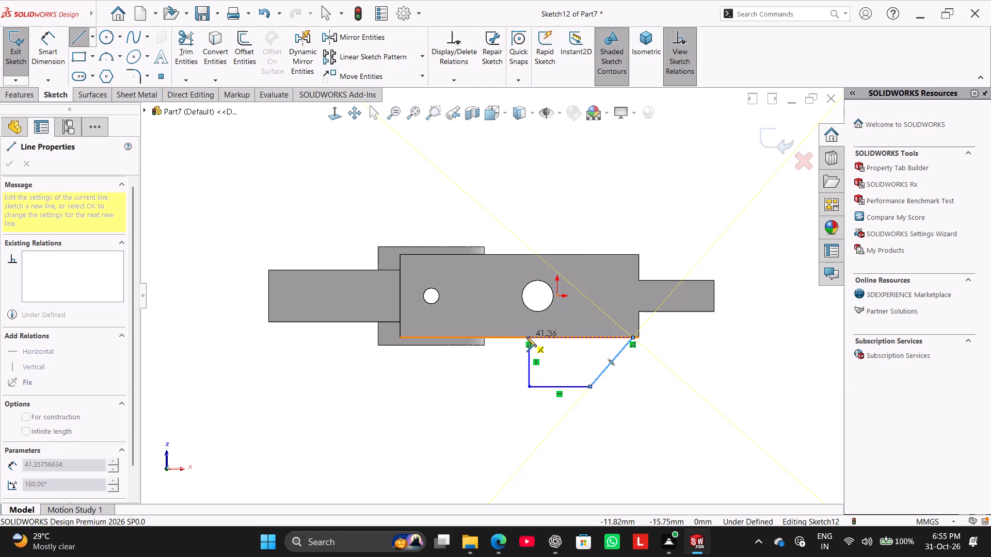
left_click(527, 337)
right_click(499, 369)
left_click(515, 378)
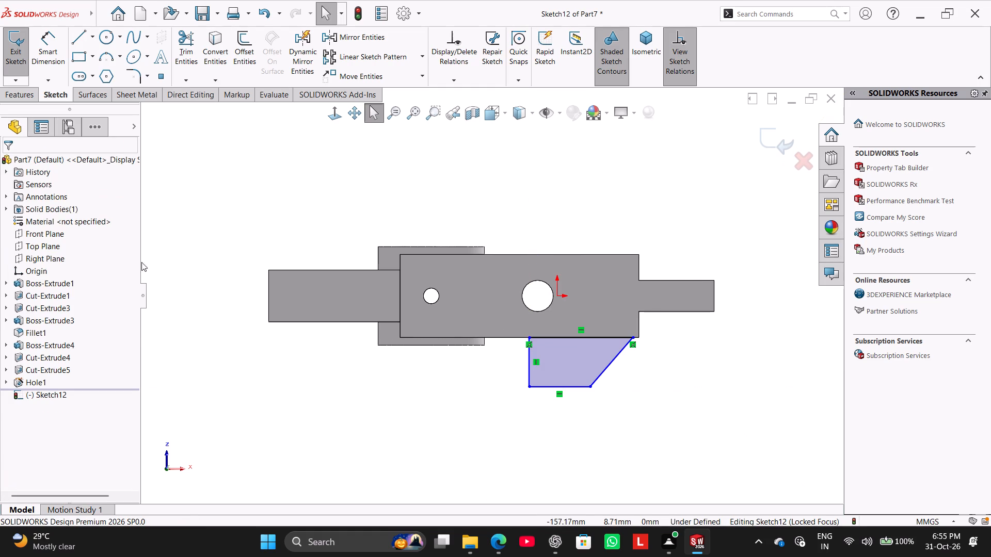
Dimension the distance from the block's arm-side end edge to the profile's square side at 38 mm.
left_click(48, 52)
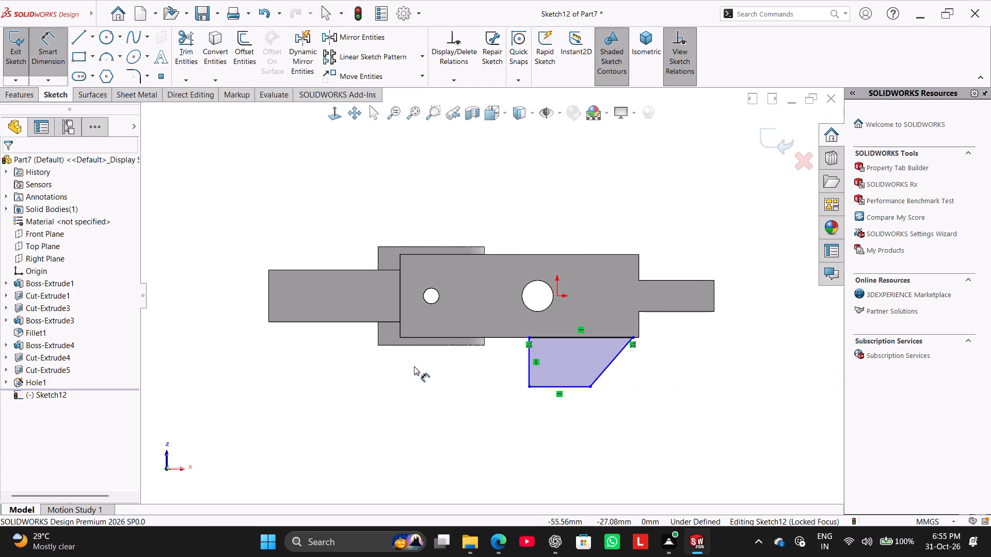
middle_click_drag(412, 399, 414, 407)
left_click(332, 117)
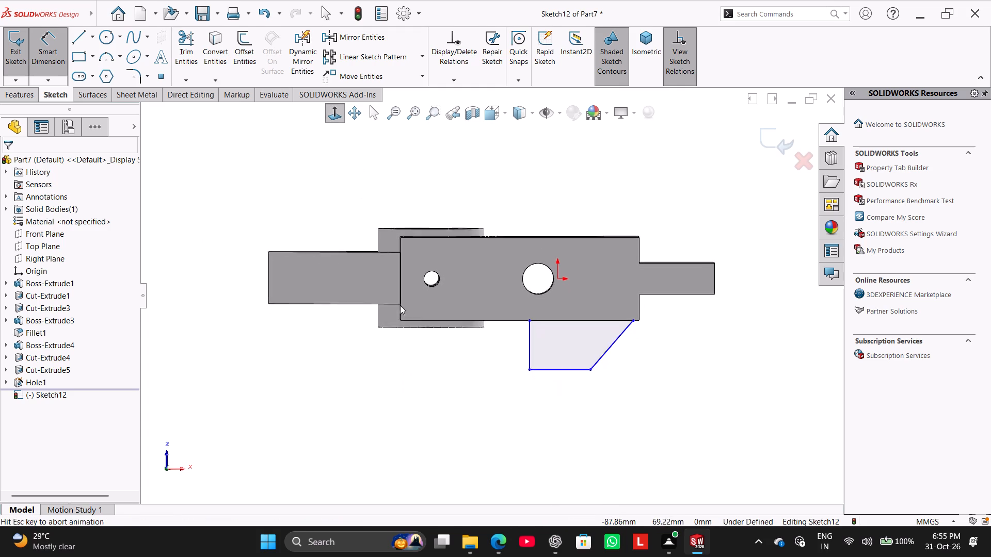
left_click(401, 314)
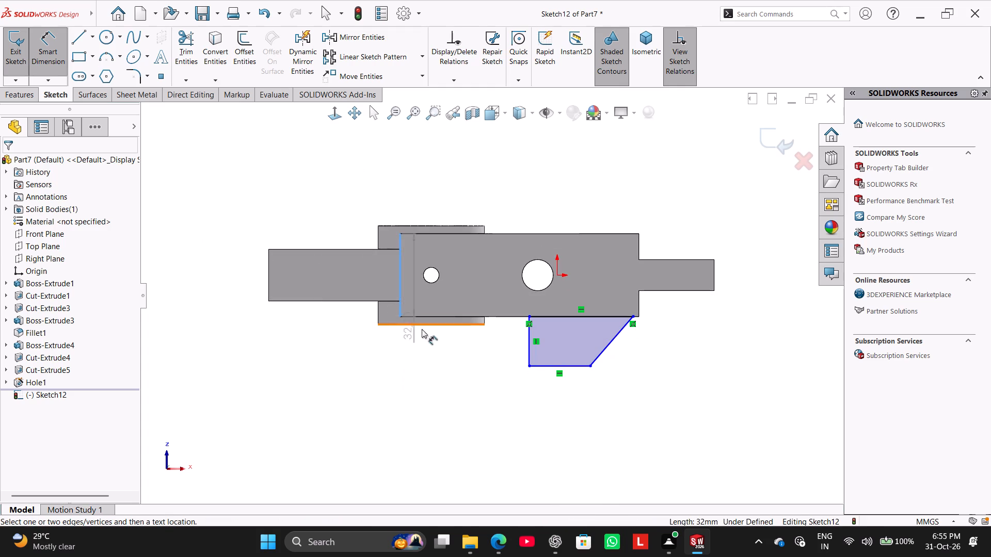
left_click(530, 362)
left_click(474, 402)
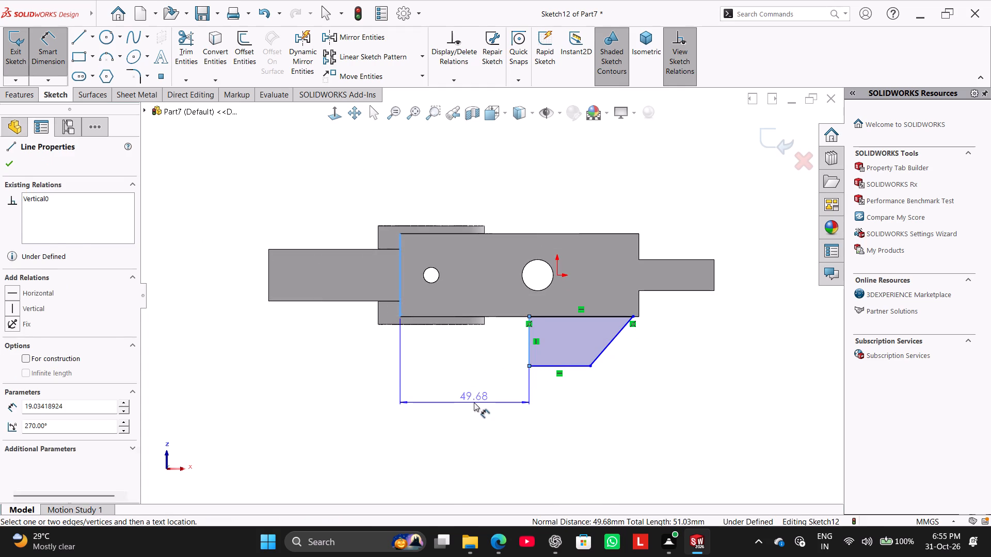
type("38")
key("Return")
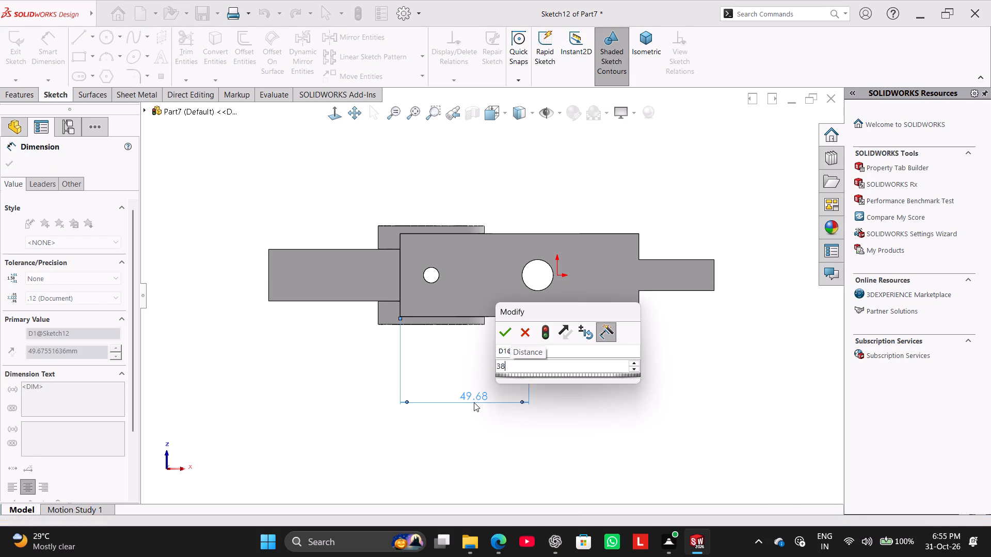
Dimension the profile's outer side at 24 mm and the sloped side's horizontal run at 16 mm.
left_click(566, 368)
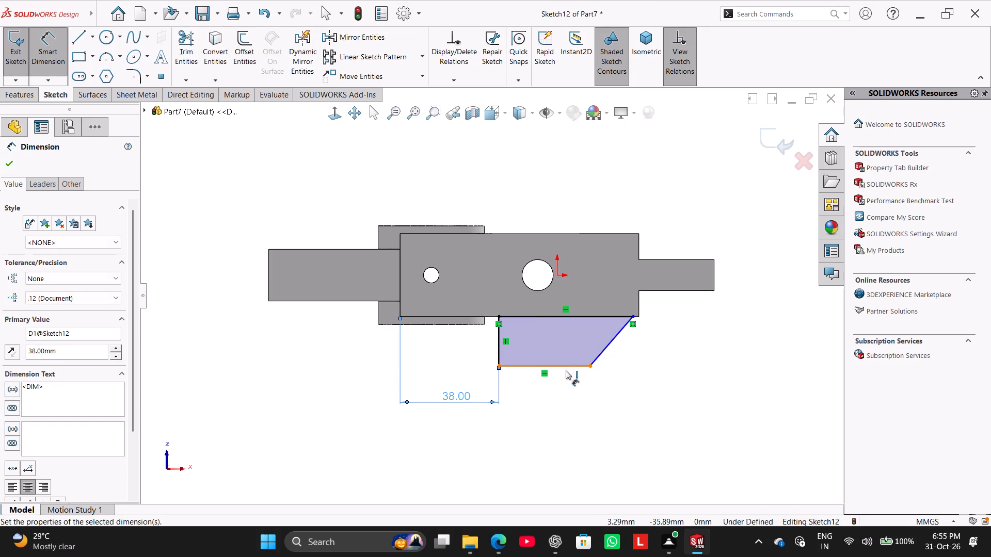
left_click(547, 401)
type("24")
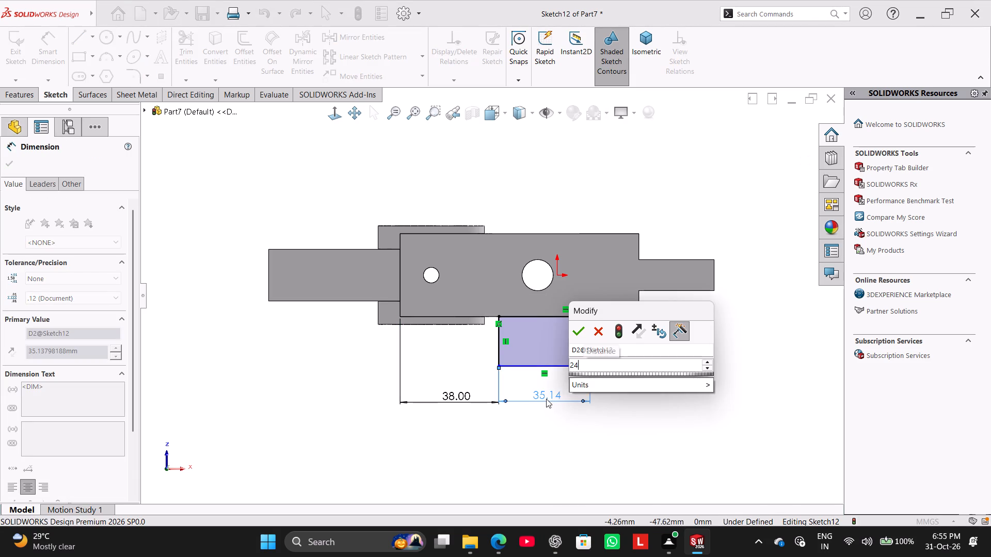
key("Return")
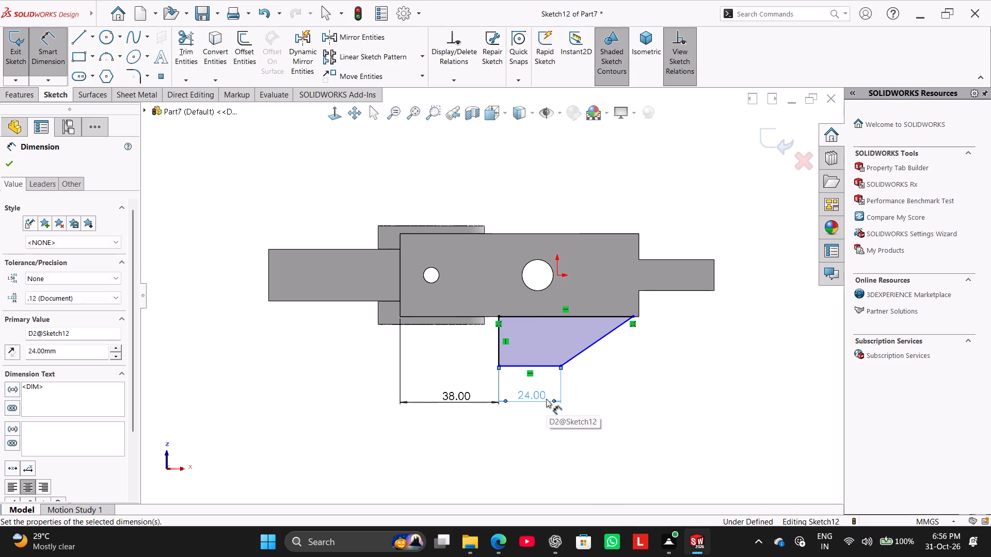
left_click(633, 316)
left_click(560, 369)
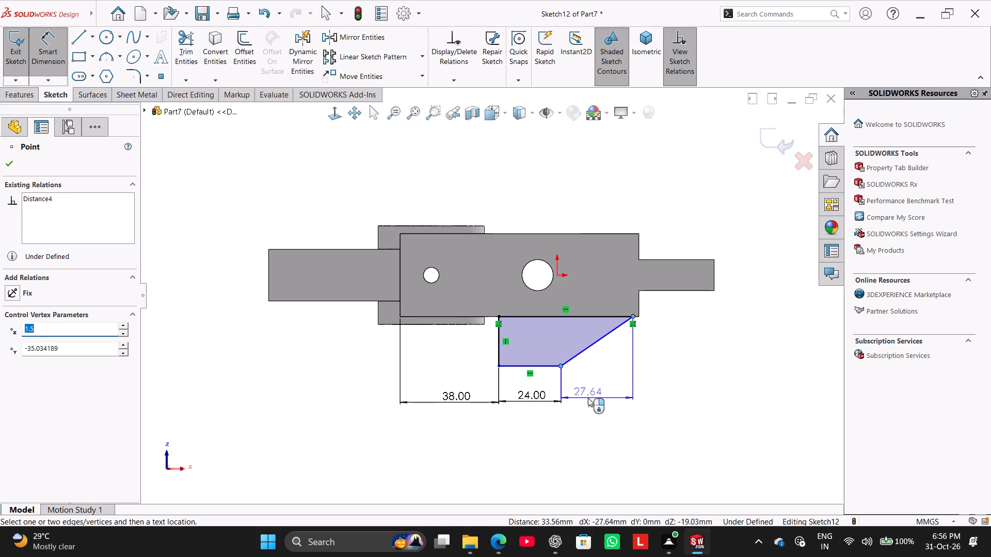
left_click(586, 402)
type("16")
key("Return")
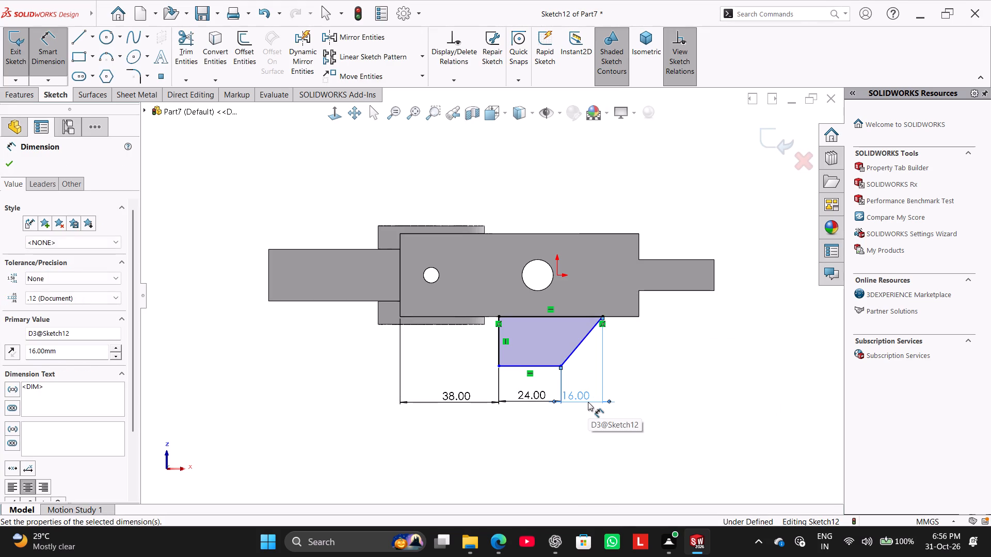
Dimension the distance between the profile's long base side and its parallel outer side at 16 mm.
left_click(583, 316)
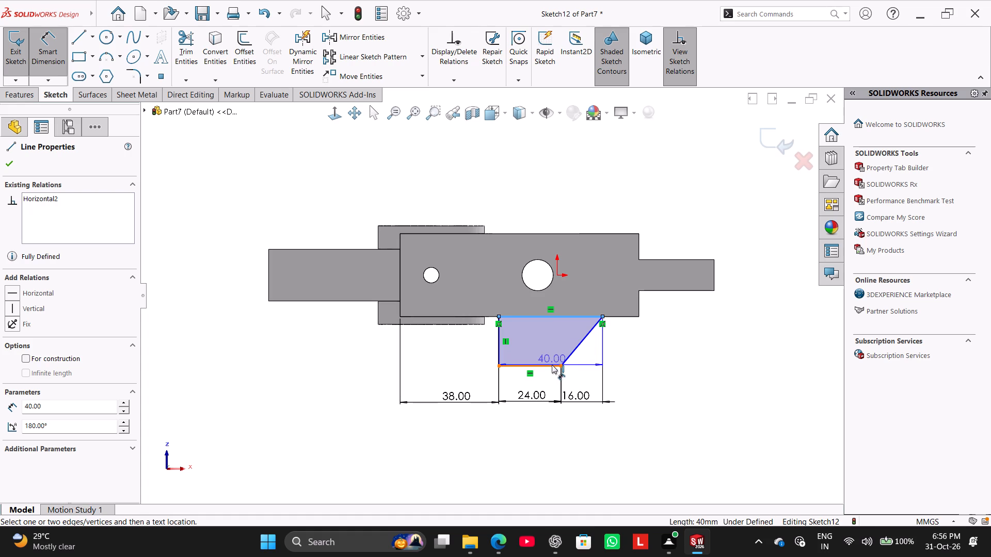
left_click(552, 365)
left_click(620, 347)
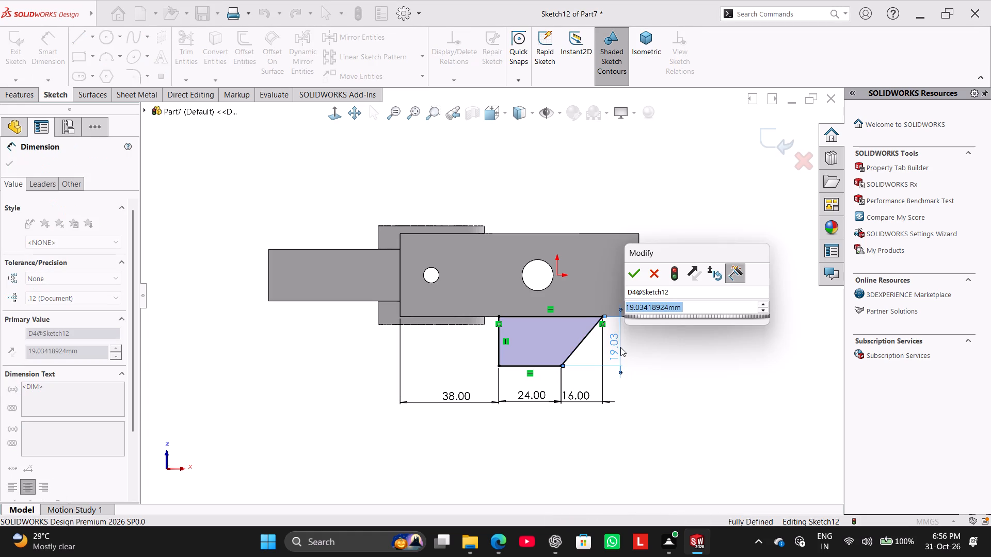
type("16")
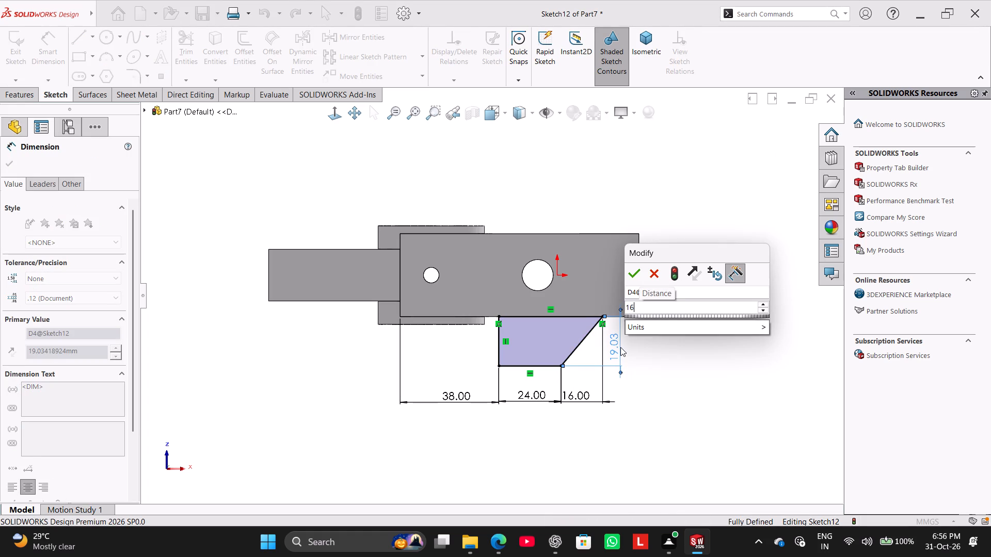
key("Return")
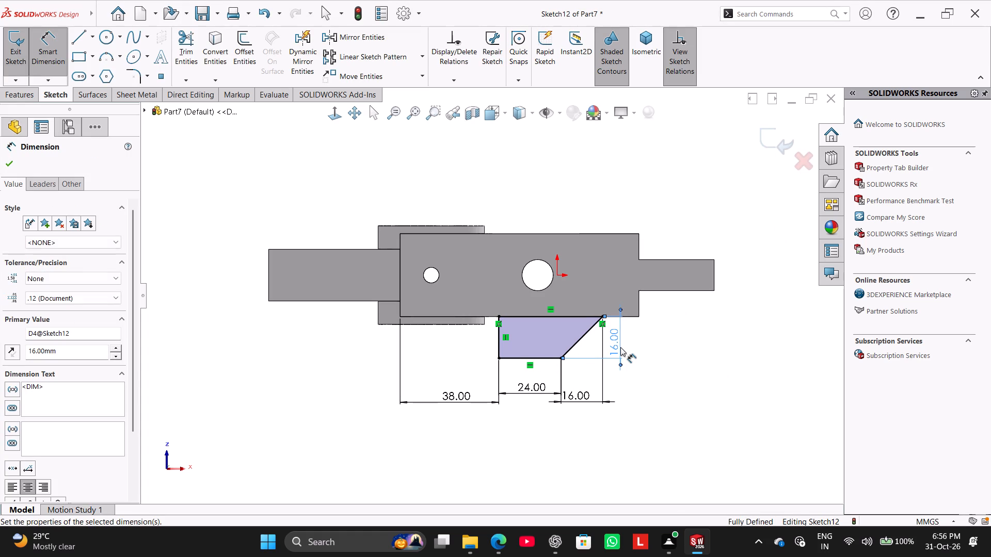
right_click(699, 326)
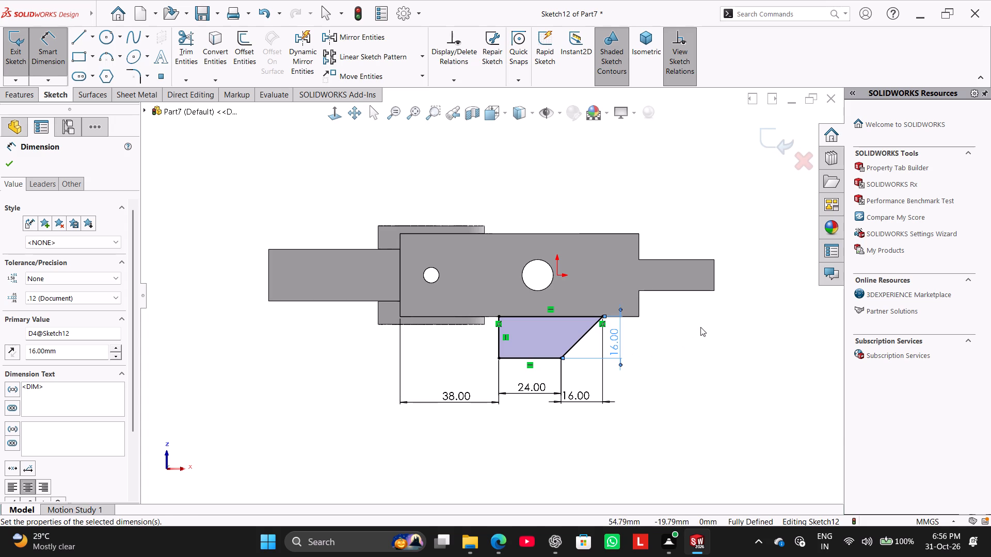
left_click(733, 360)
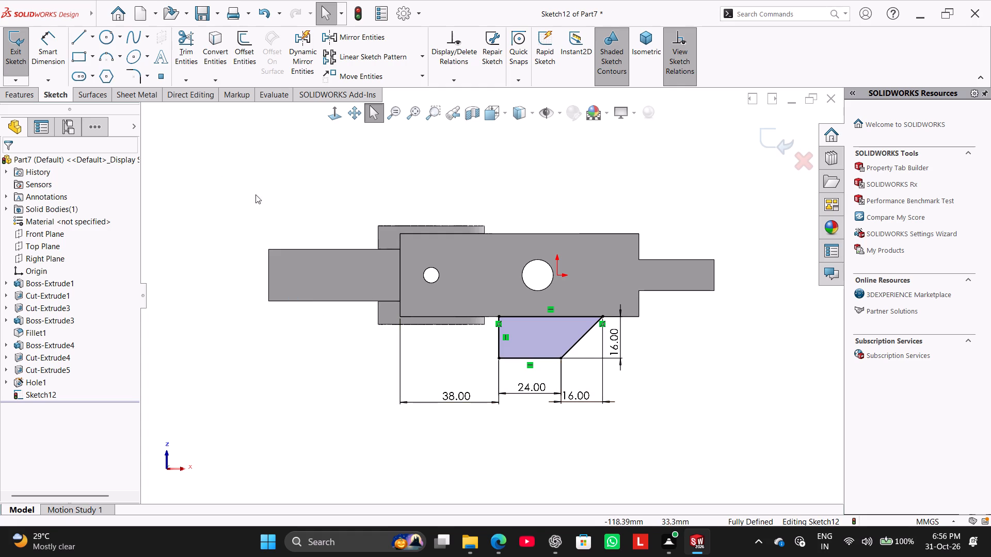
Draw a horizontal construction centerline from the origin along the block's middle, toward the arm.
left_click(92, 39)
left_click(97, 69)
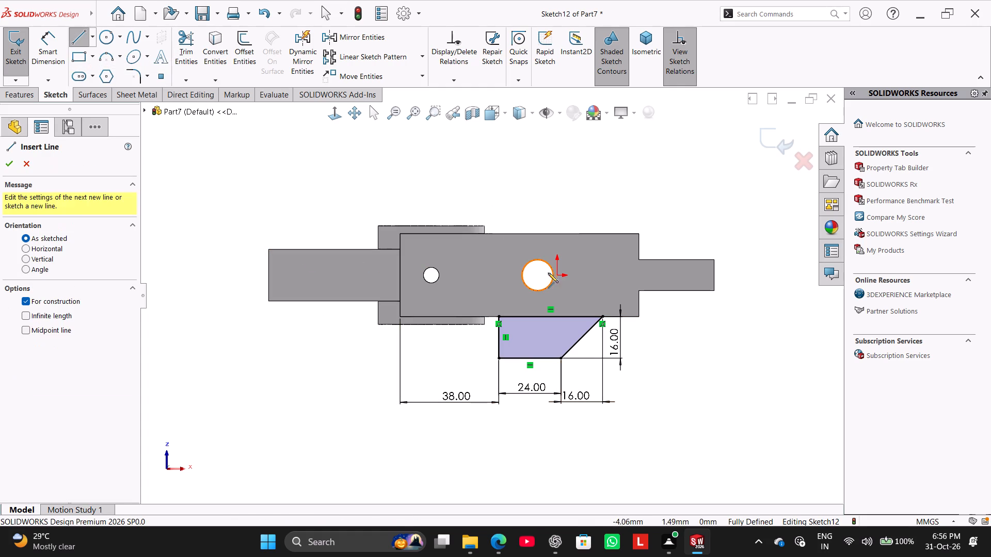
left_click(558, 278)
left_click(474, 276)
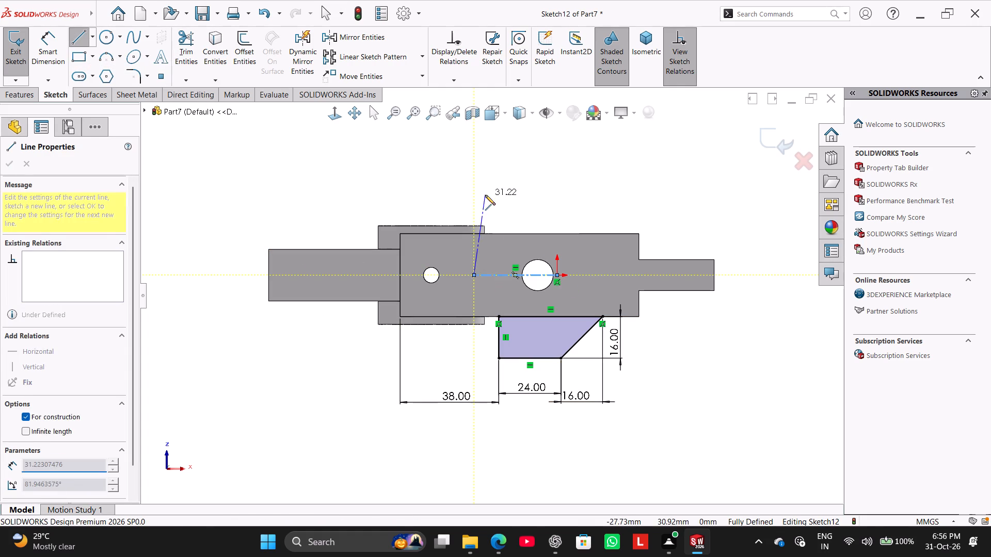
right_click(485, 195)
left_click(501, 201)
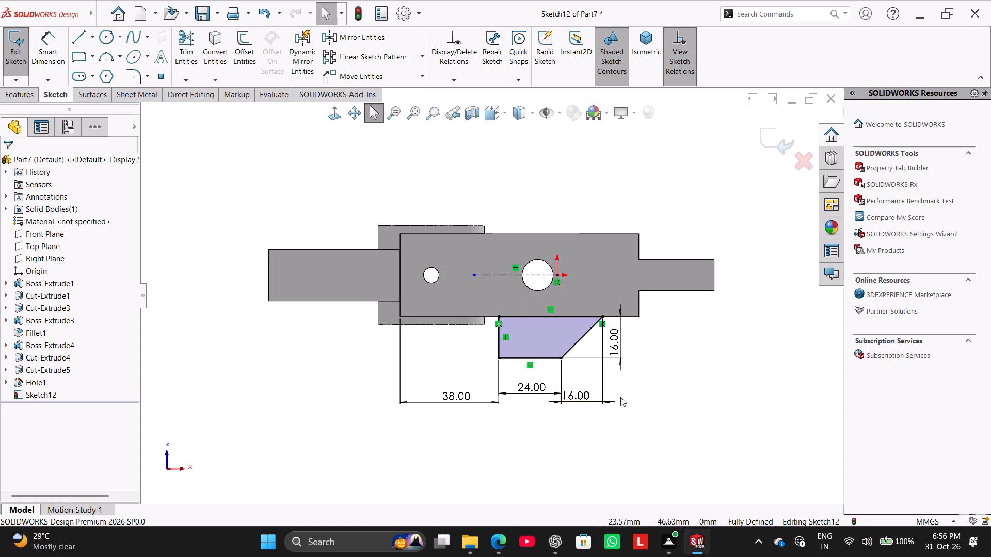
Mirror the four-sided profile about the horizontal centerline to the block's opposite long edge.
left_click_drag(662, 405, 451, 310)
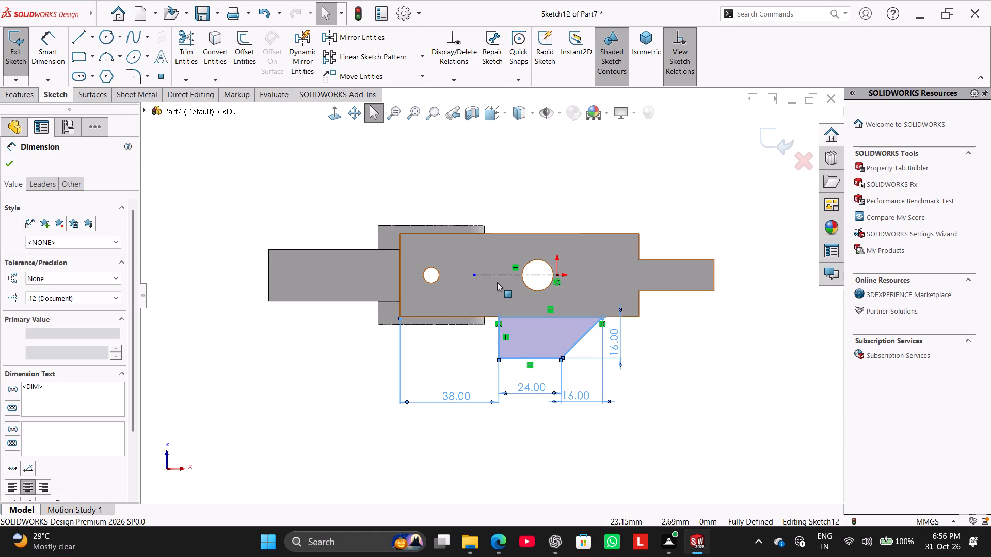
left_click(497, 275, "ctrl")
left_click(350, 44)
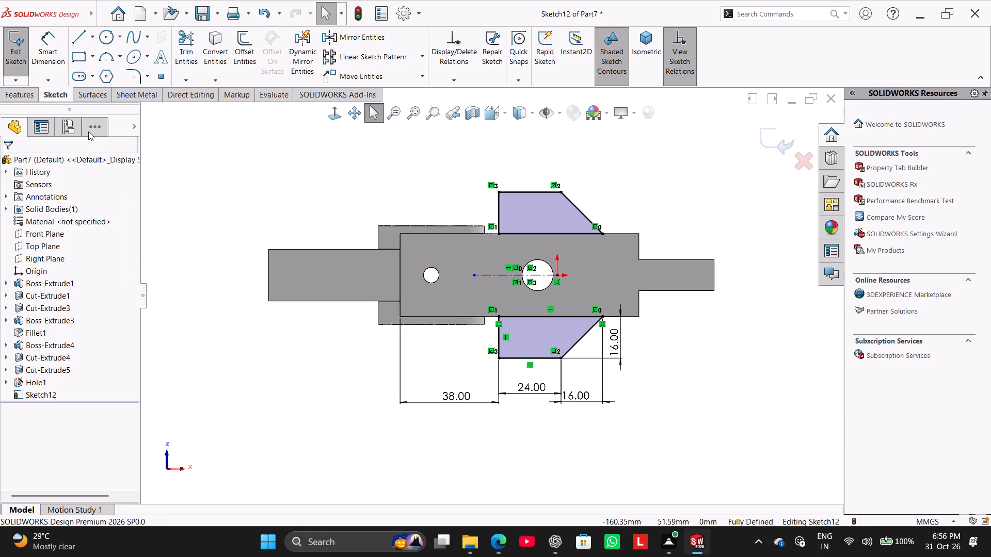
Extrude both side profiles as a blind boss 16 mm deep, reversed to run upward along the block's sides.
left_click(18, 90)
left_click(18, 66)
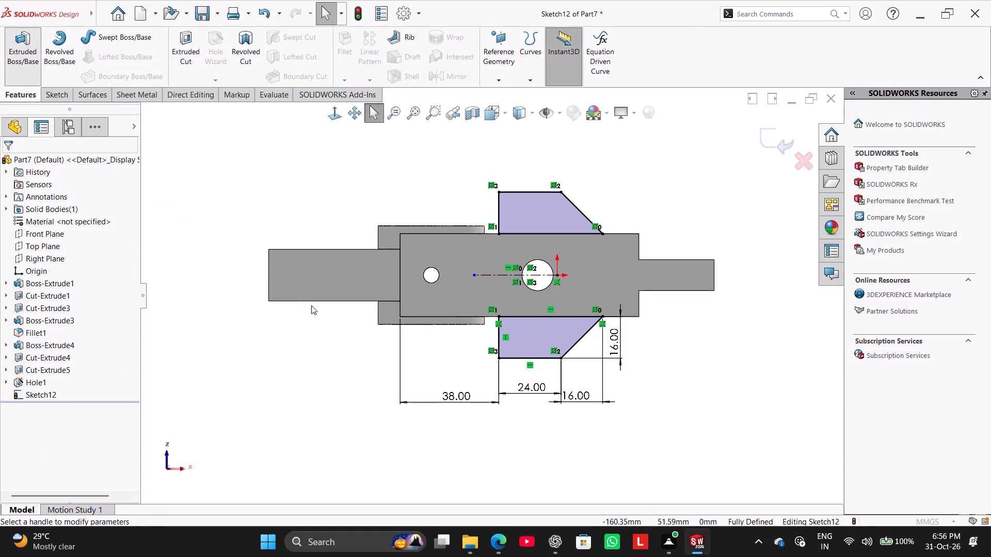
right_click_drag(249, 407, 460, 244)
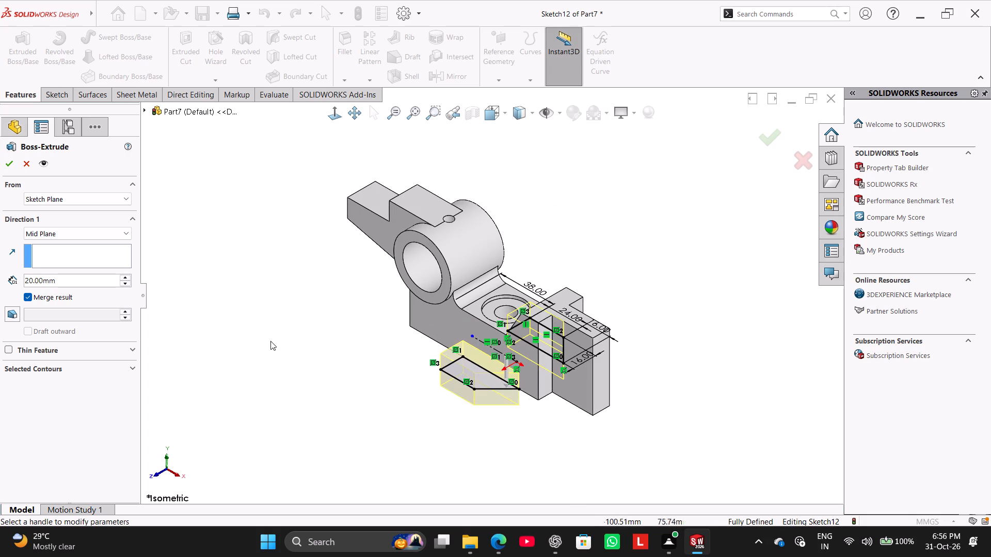
left_click(75, 232)
left_click(77, 242)
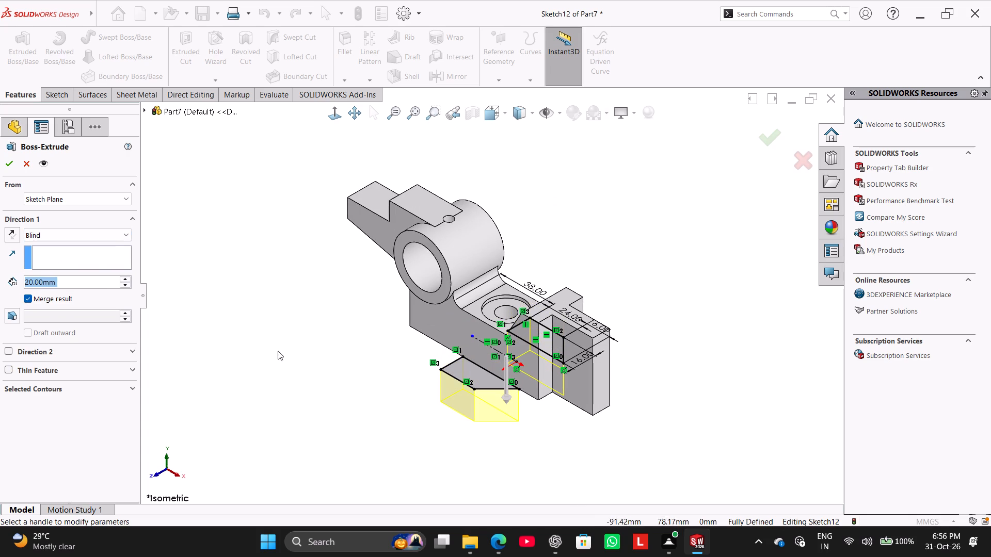
left_click(9, 233)
double_click(62, 283)
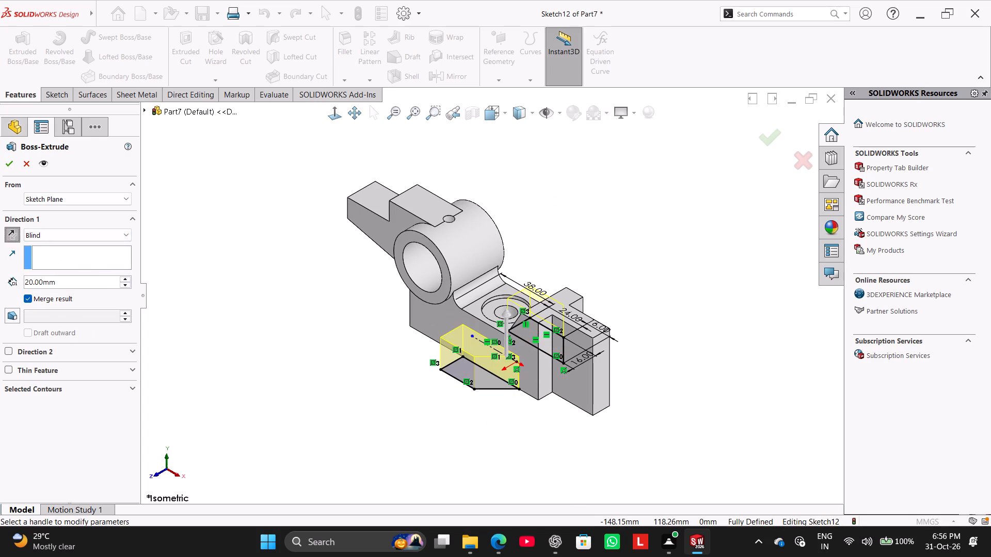
type("16")
key("Return")
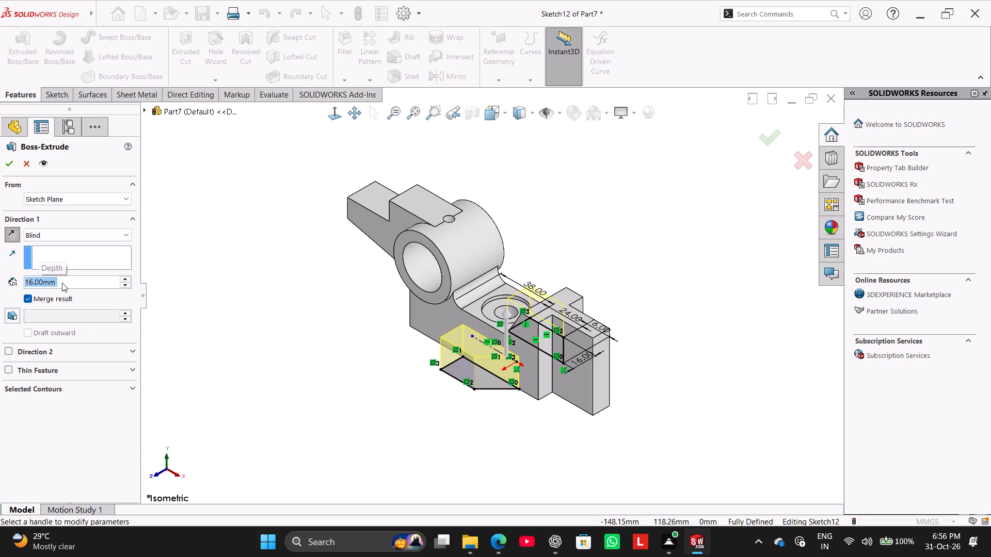
left_click(7, 167)
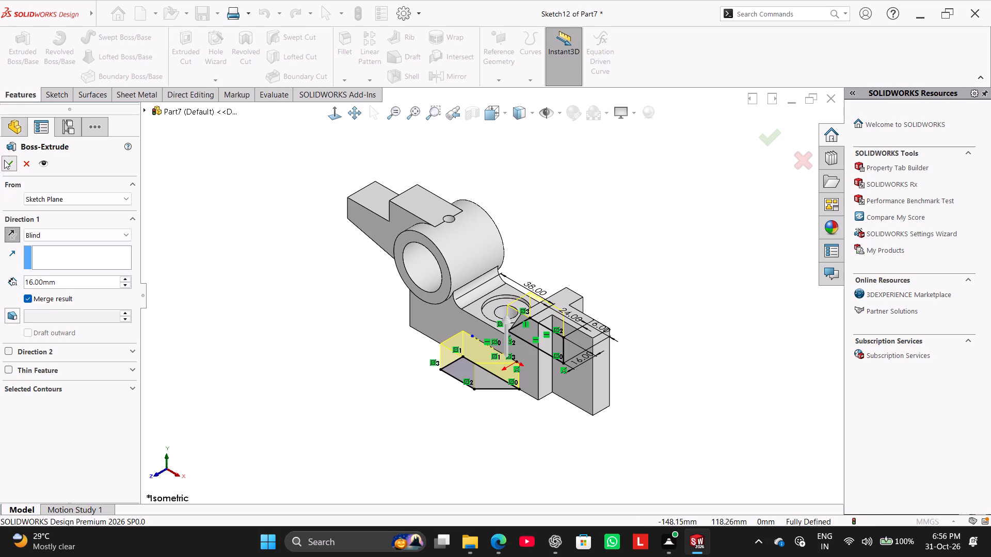
left_click(248, 312)
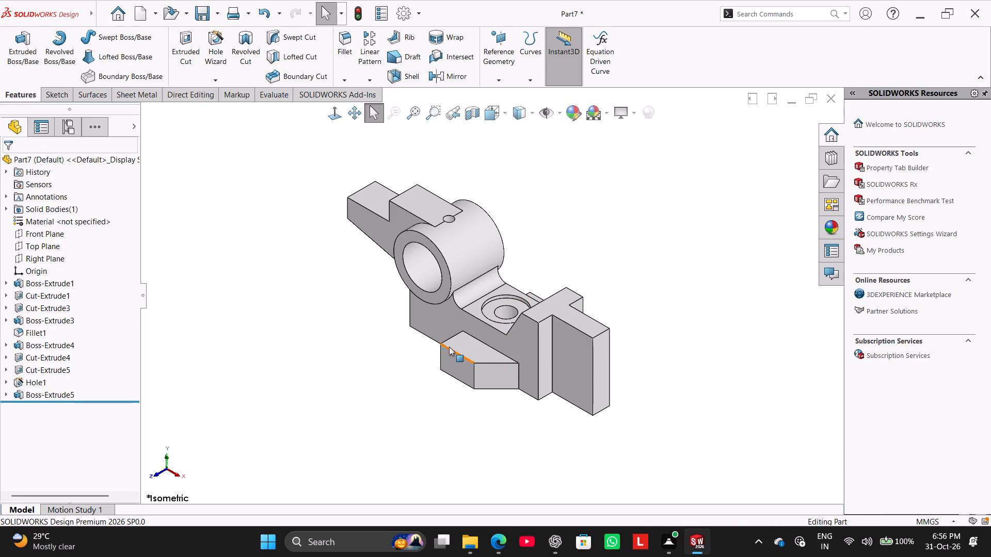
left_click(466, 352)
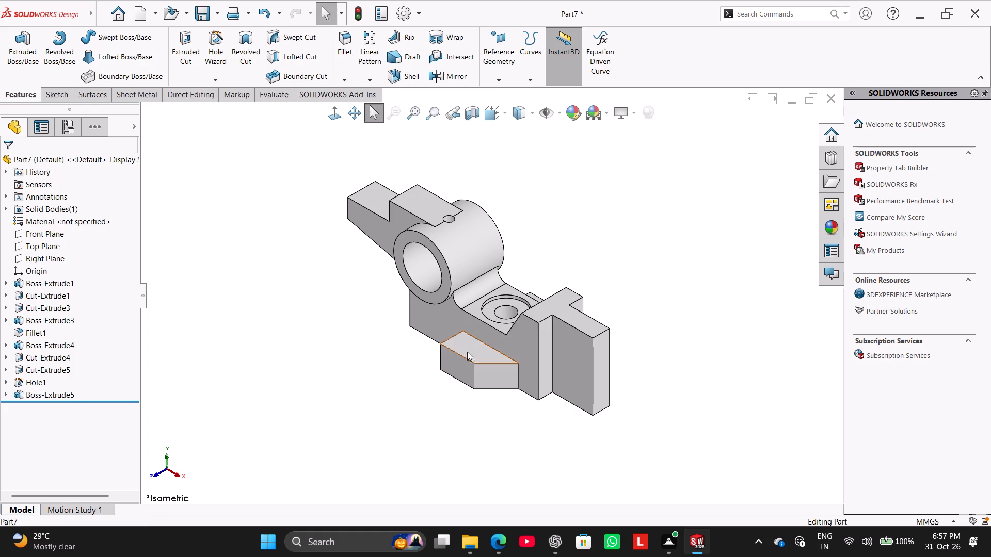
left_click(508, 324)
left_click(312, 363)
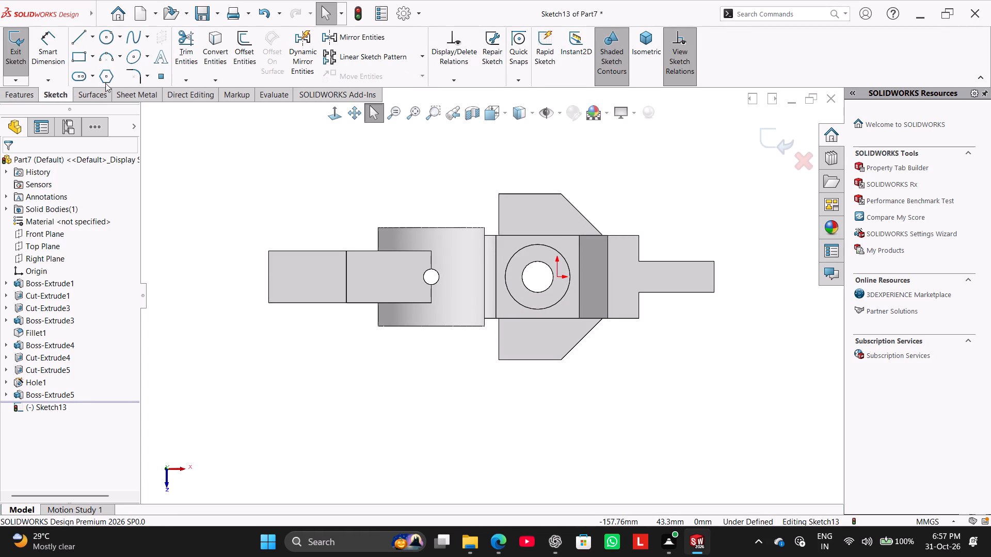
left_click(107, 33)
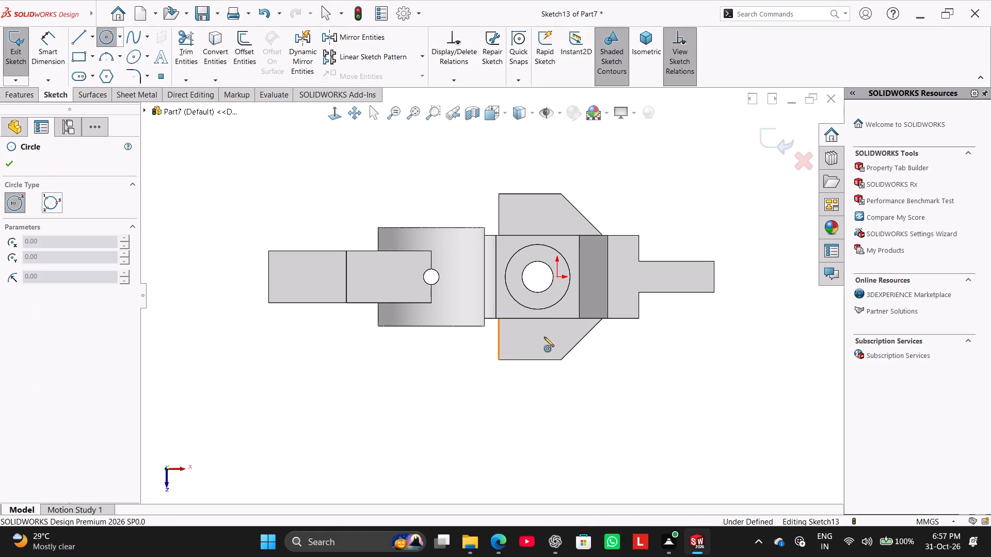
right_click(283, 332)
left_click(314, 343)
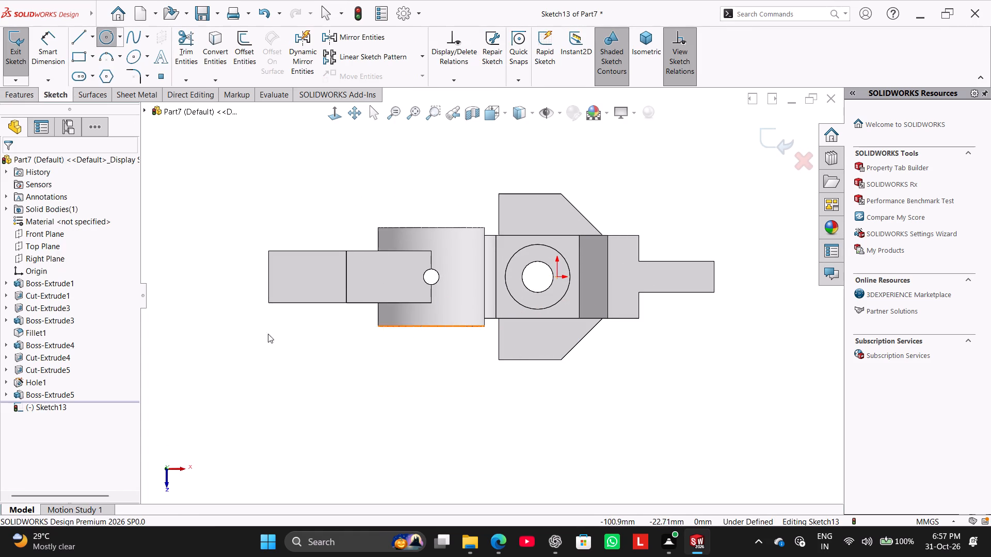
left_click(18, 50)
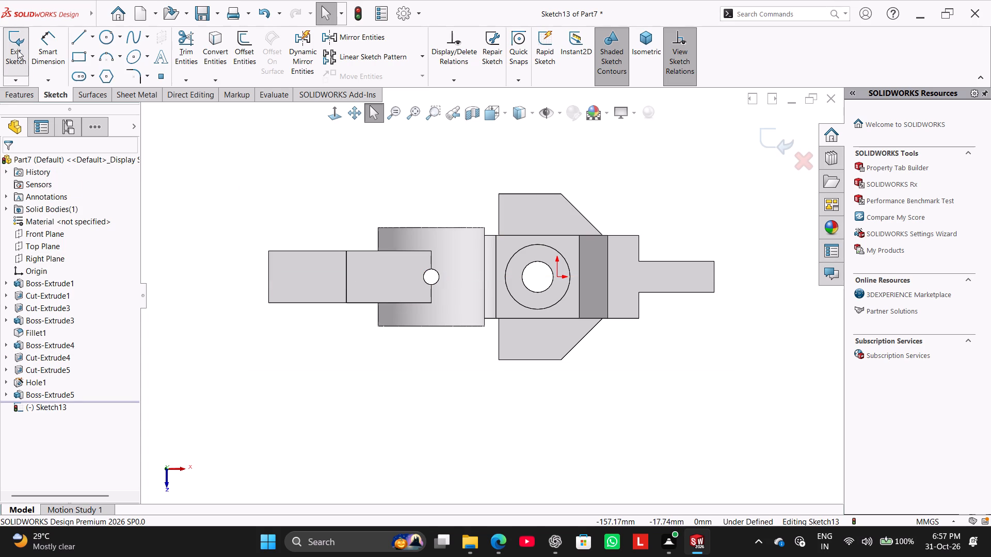
Reopen the side projections' sketch and draw a circle inside each profile, the mirrored profile's circle about 5 mm in diameter.
right_click(64, 392)
left_click(88, 298)
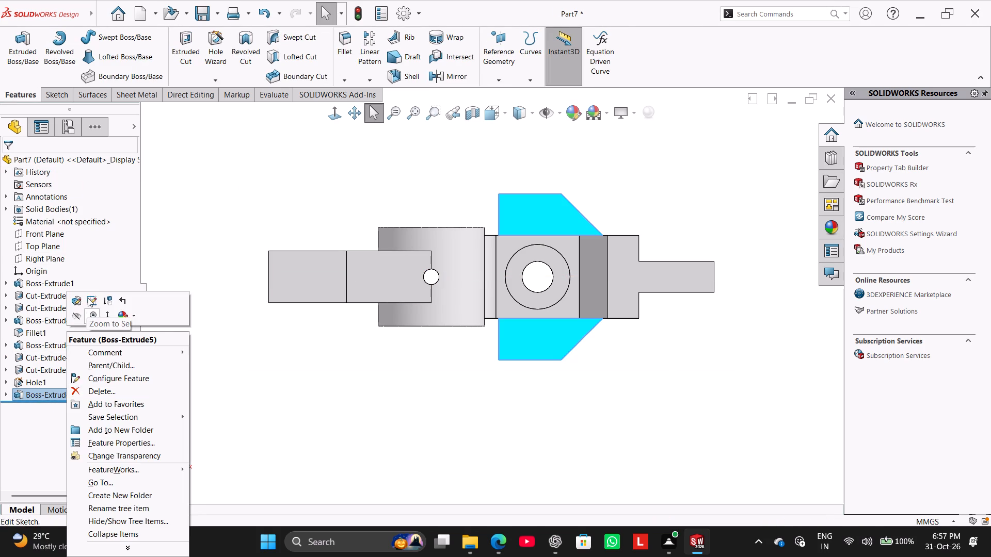
left_click(259, 424)
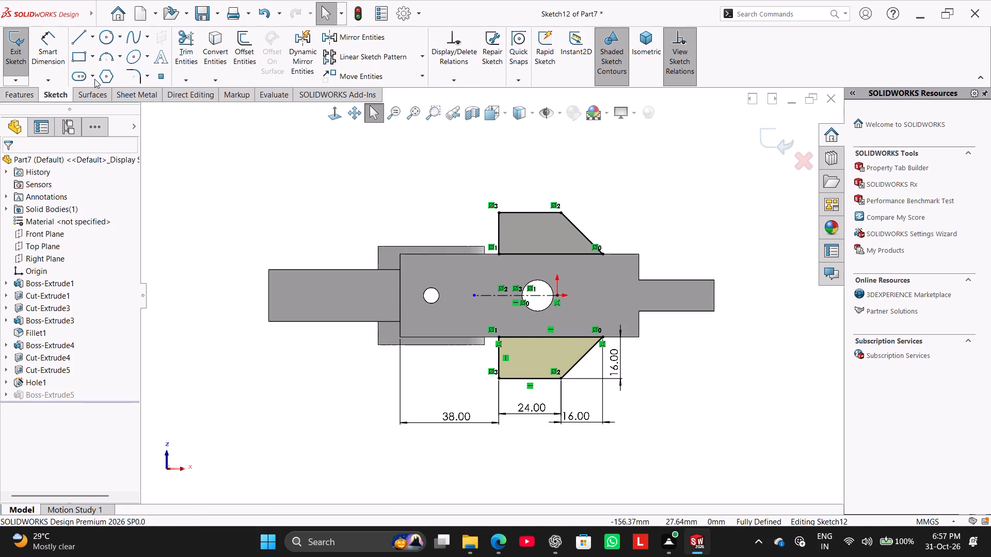
left_click(103, 37)
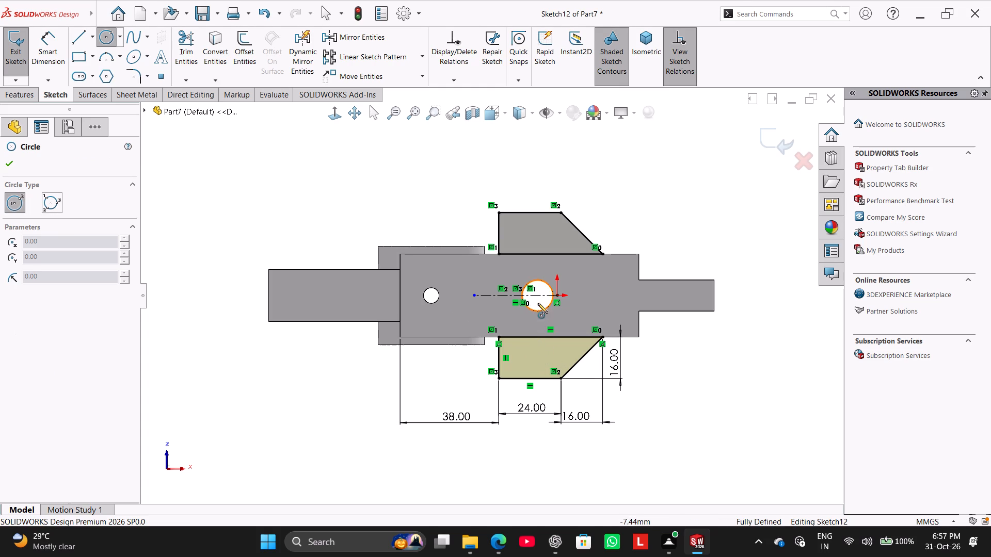
left_click(540, 361)
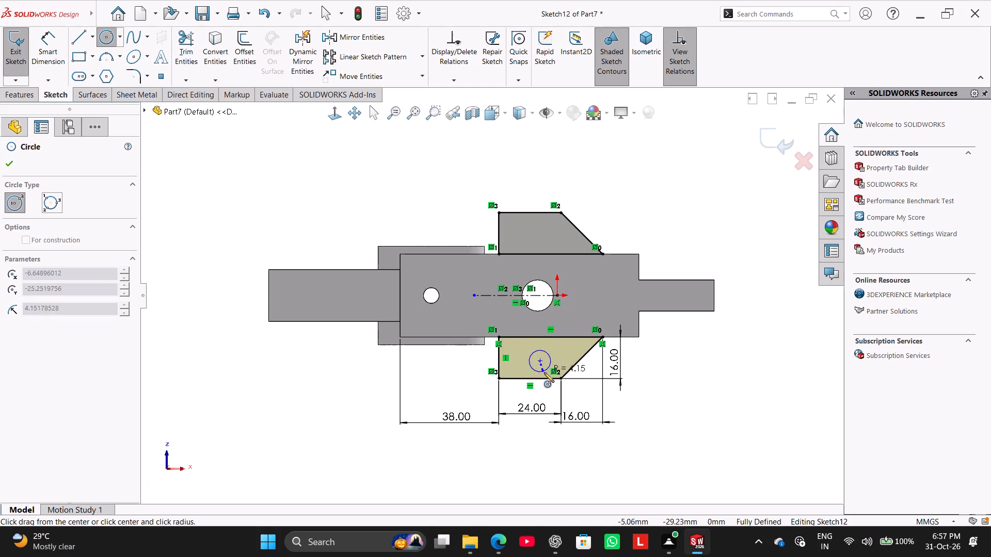
left_click(544, 372)
left_click(533, 235)
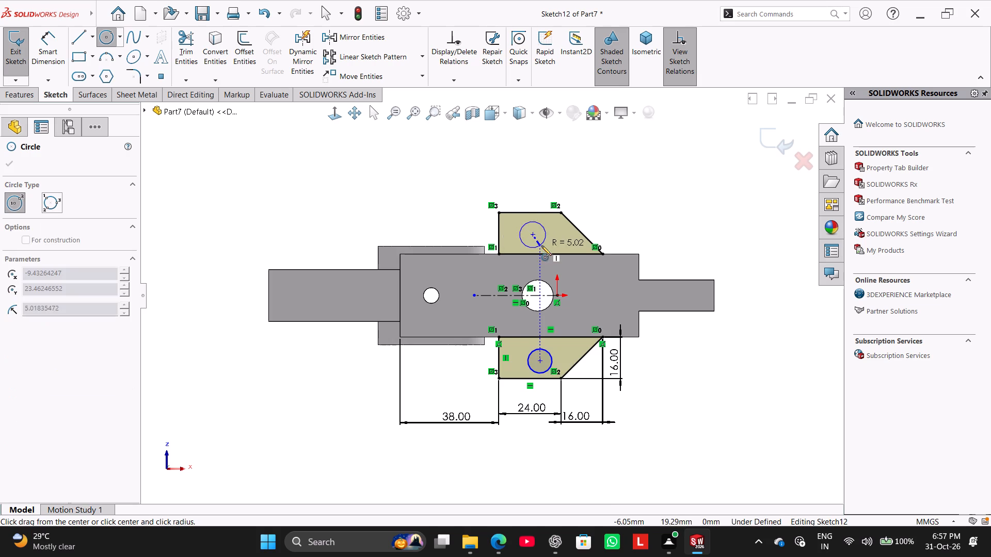
left_click(534, 241)
right_click(417, 189)
left_click(436, 199)
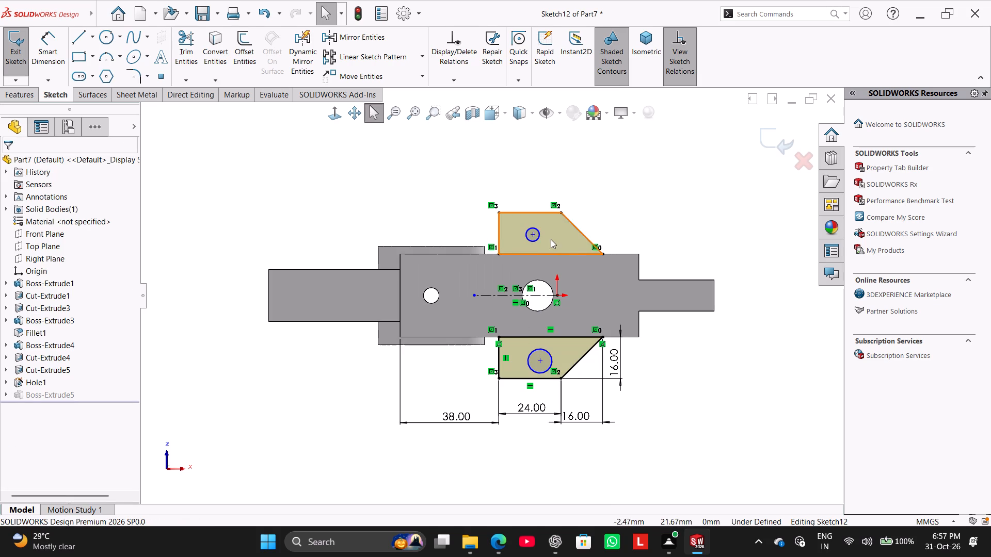
Make the two circles symmetric about the horizontal centerline.
left_click(538, 238, "ctrl")
left_click(542, 298, "ctrl")
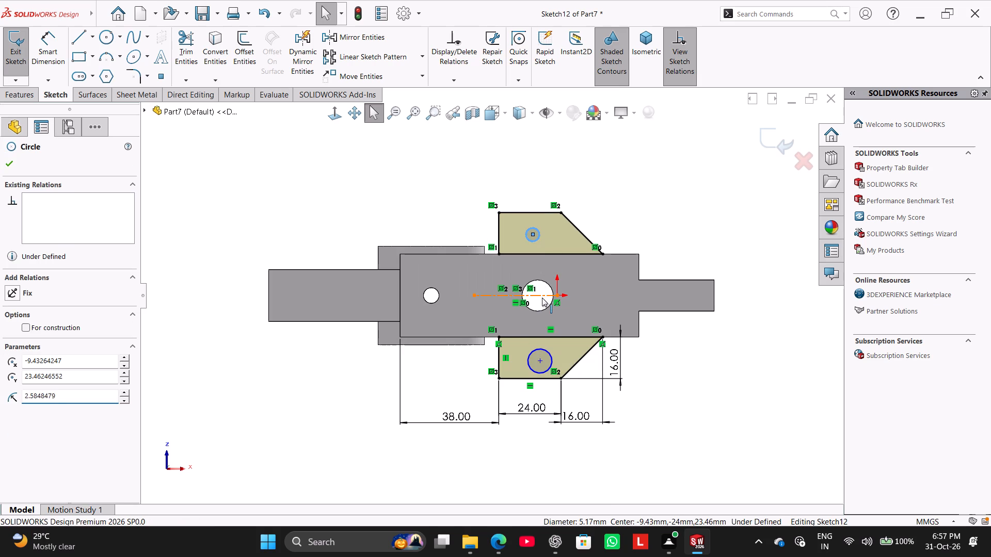
left_click(535, 349, "ctrl")
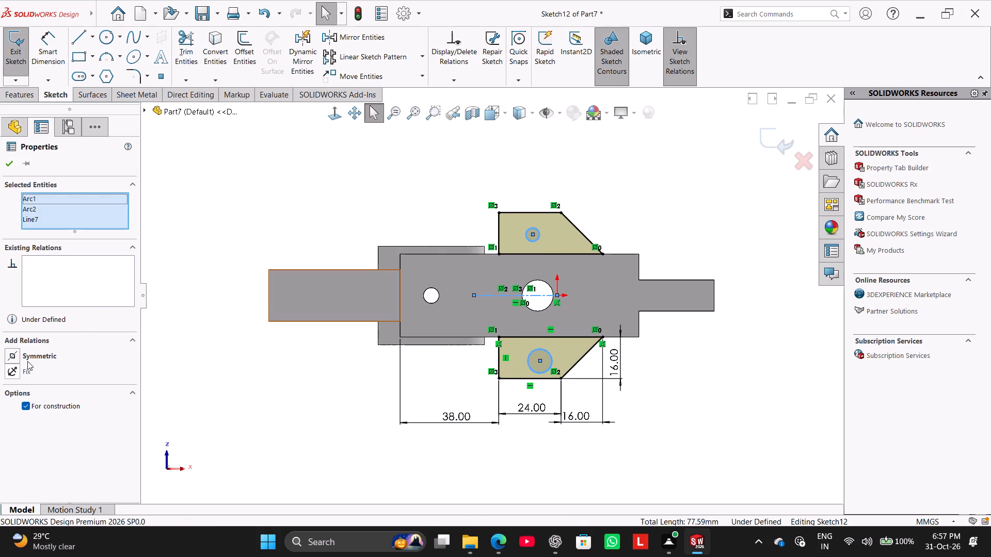
left_click(27, 356)
left_click_drag(217, 413, 210, 404)
Dimension the diameter of the circle in the original side profile at 6 mm.
left_click(49, 61)
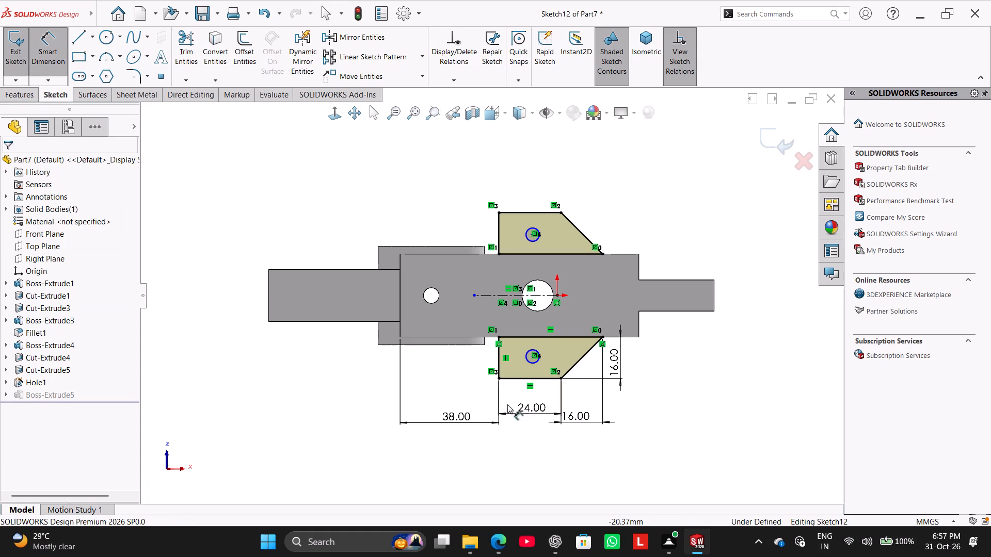
left_click(529, 364)
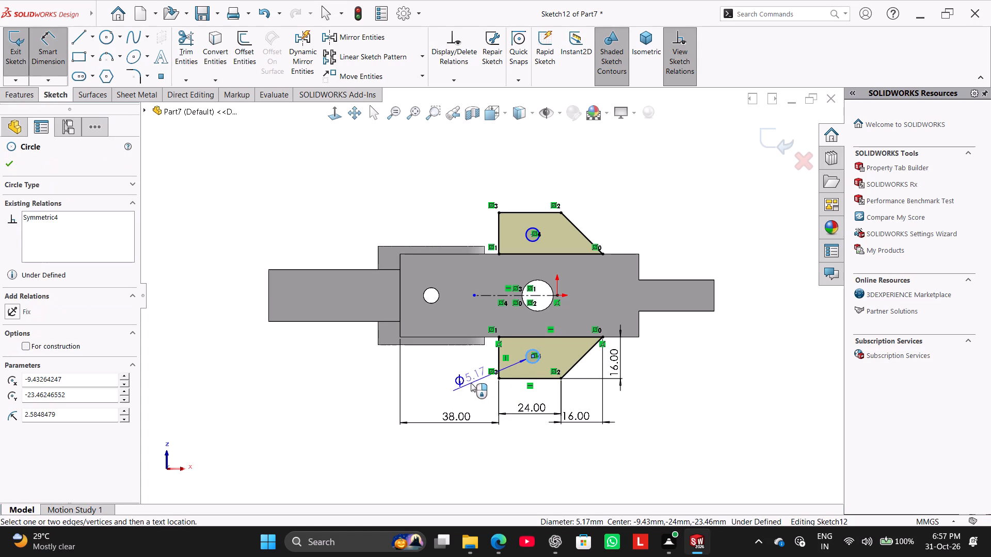
left_click(465, 383)
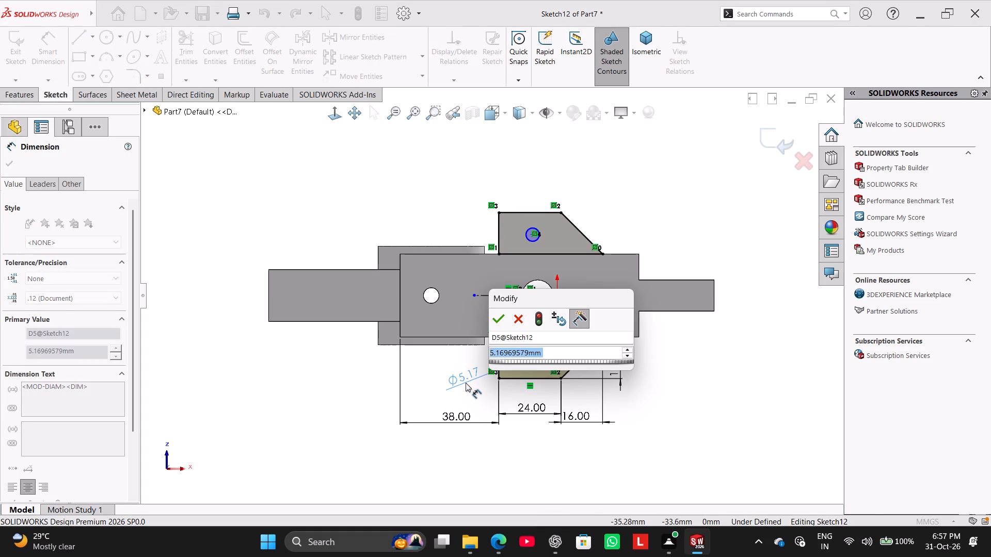
key("6")
key("Return")
right_click(658, 220)
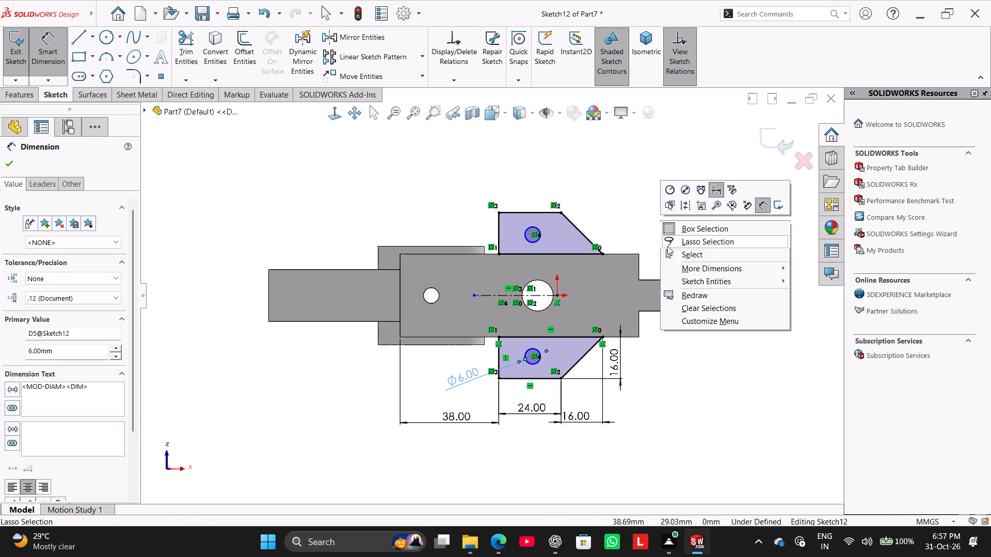
Dimension the distance between the centers of the two side-profile circles at 48 mm.
left_click(673, 255)
left_click(57, 41)
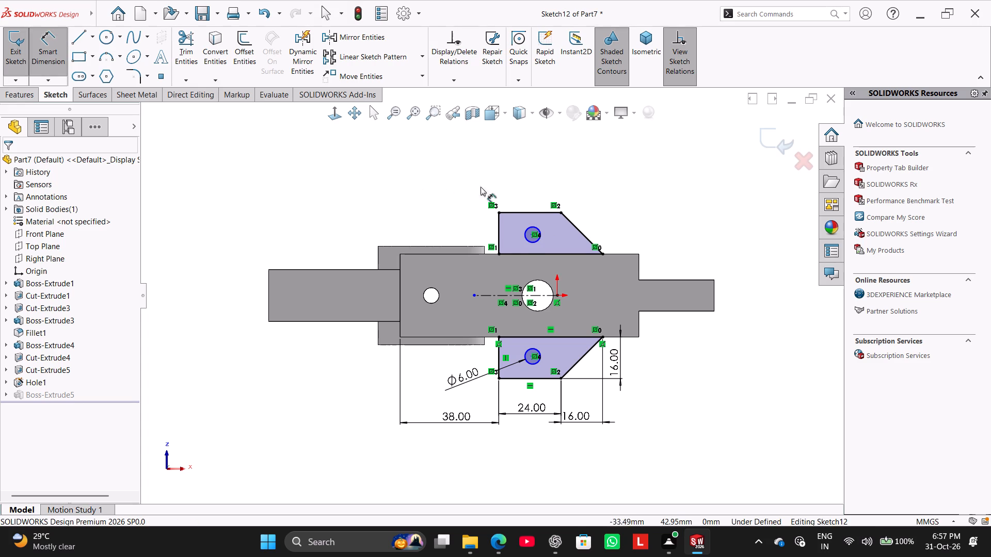
scroll(534, 239, "down", 3)
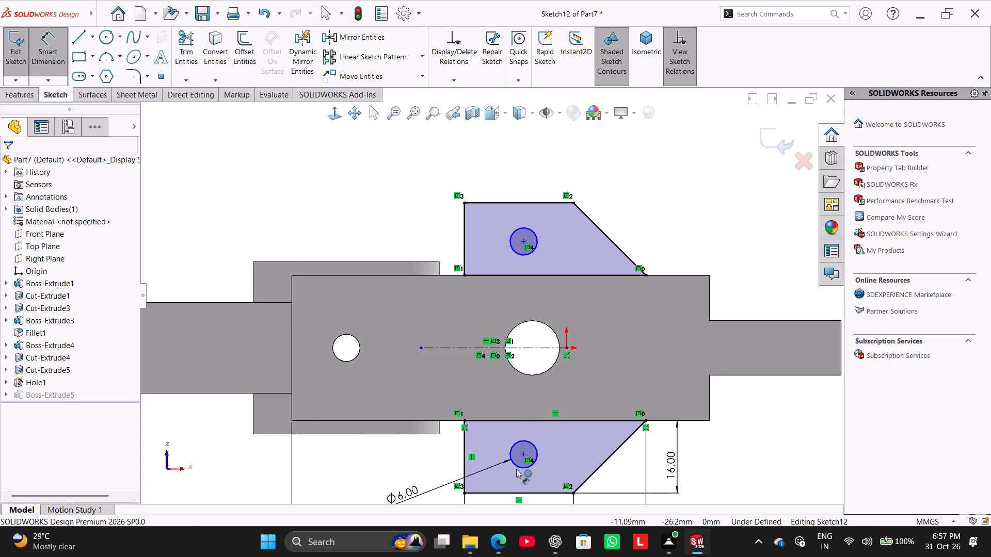
left_click(523, 454)
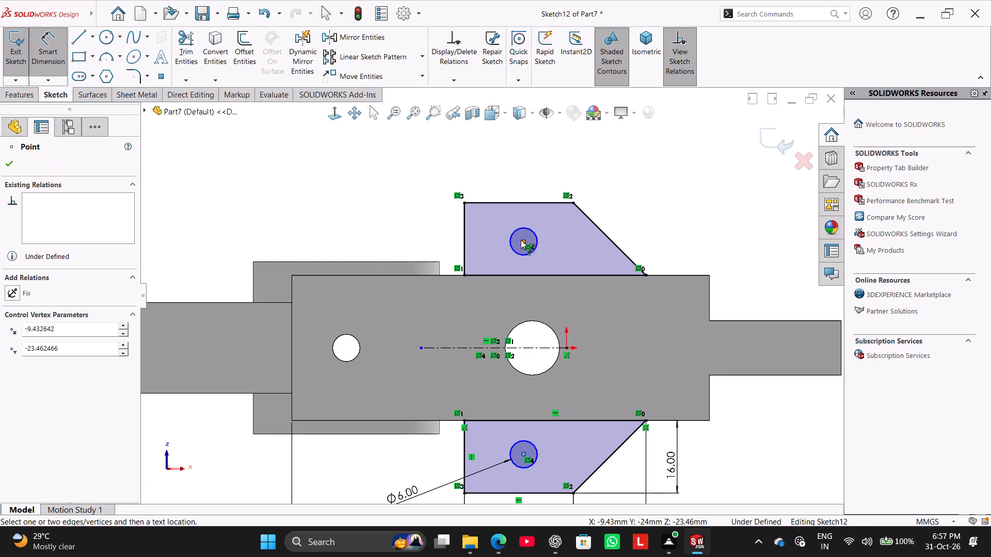
left_click(521, 240)
left_click(386, 324)
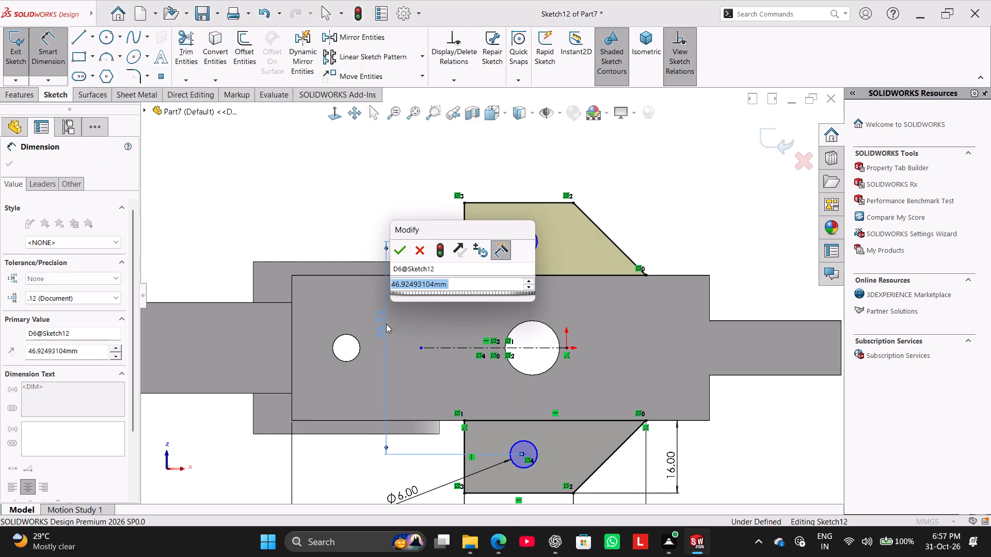
type("48")
key("Return")
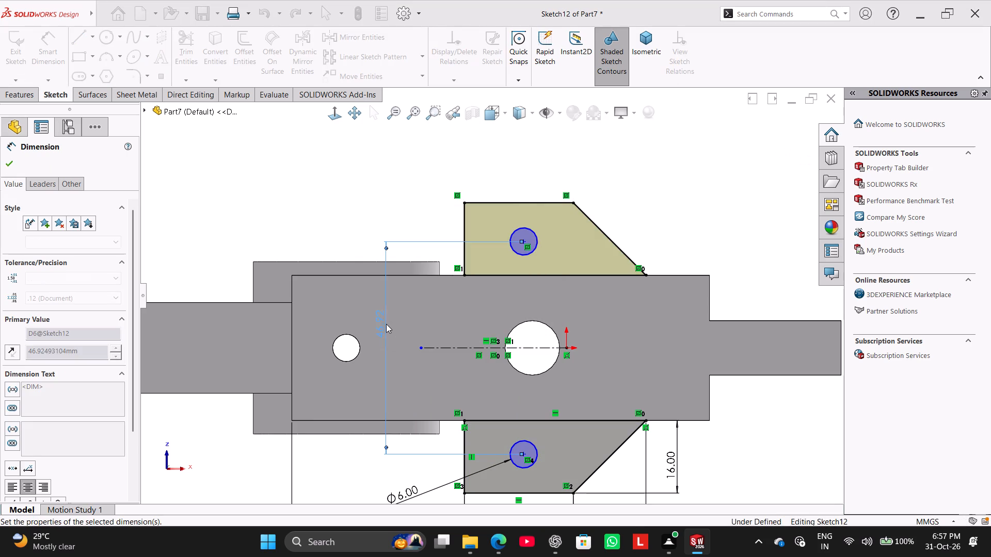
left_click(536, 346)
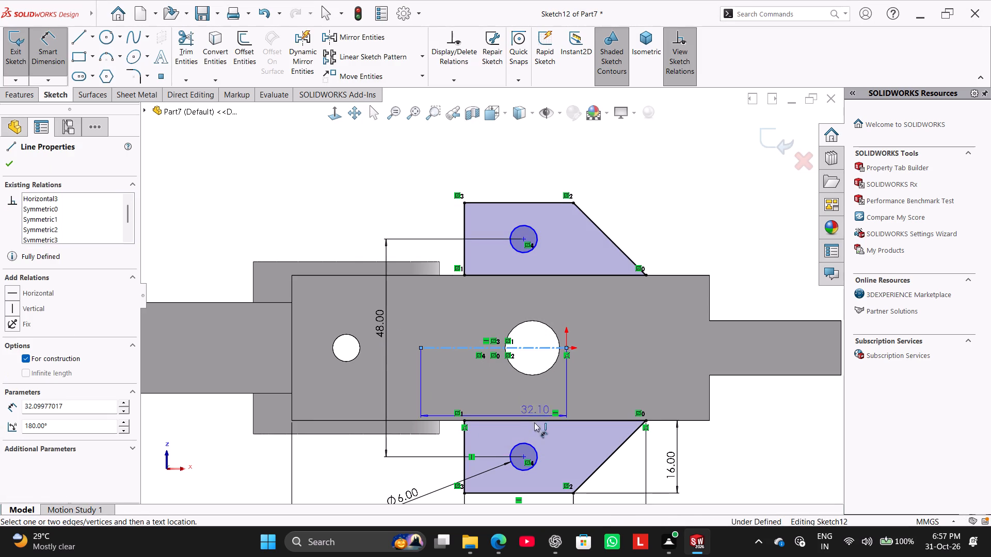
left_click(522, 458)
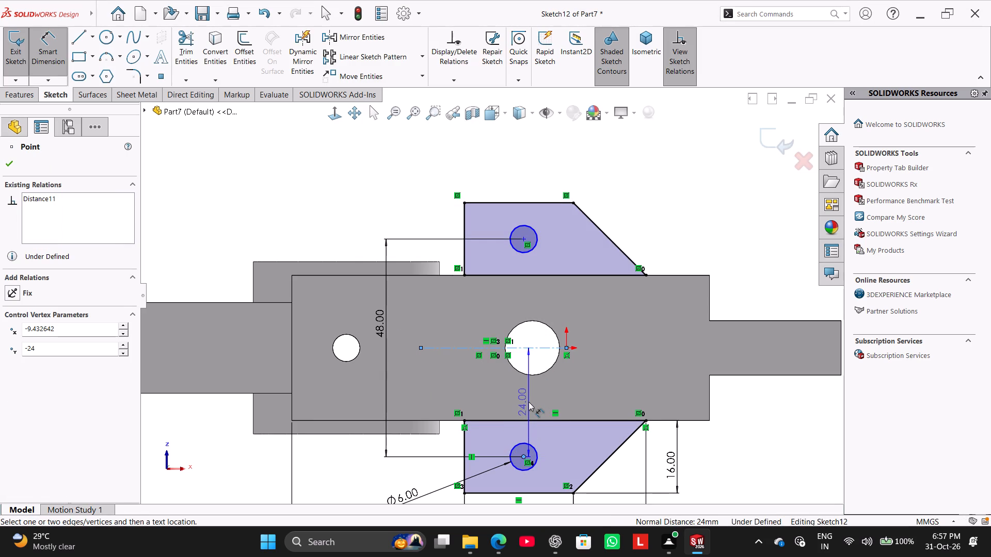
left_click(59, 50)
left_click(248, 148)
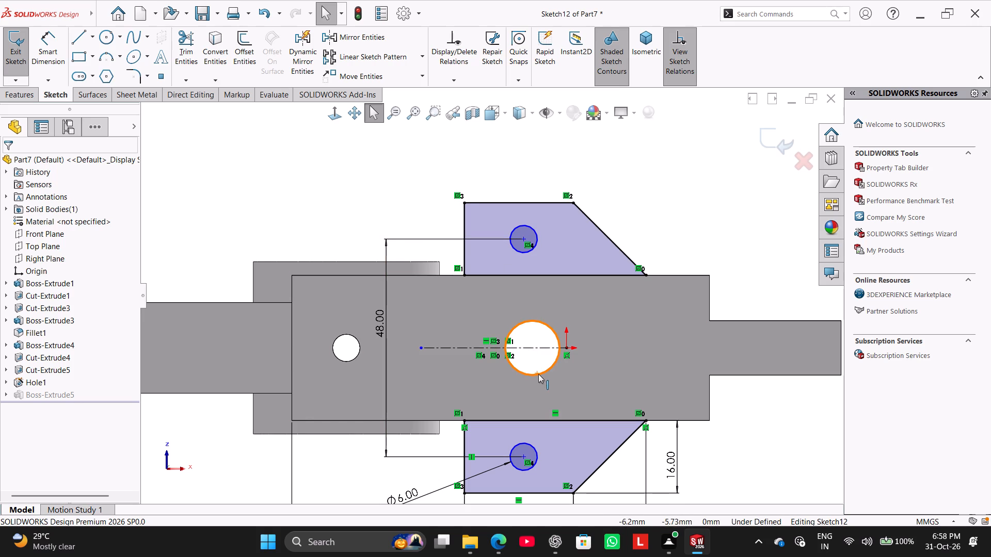
Draw a centerline from the original side profile's circle center to the central hole's edge and make it vertical.
left_click(93, 37)
left_click(92, 64)
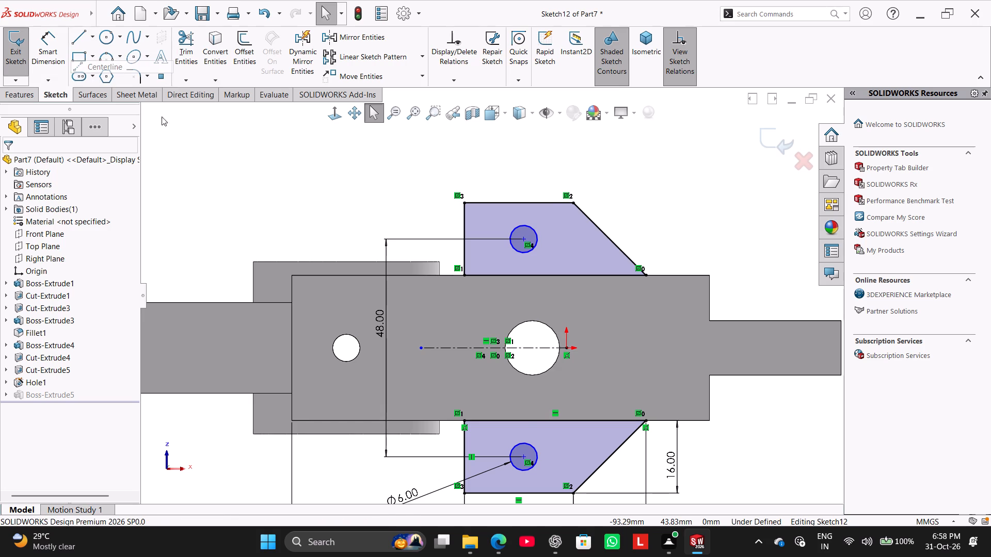
left_click(525, 456)
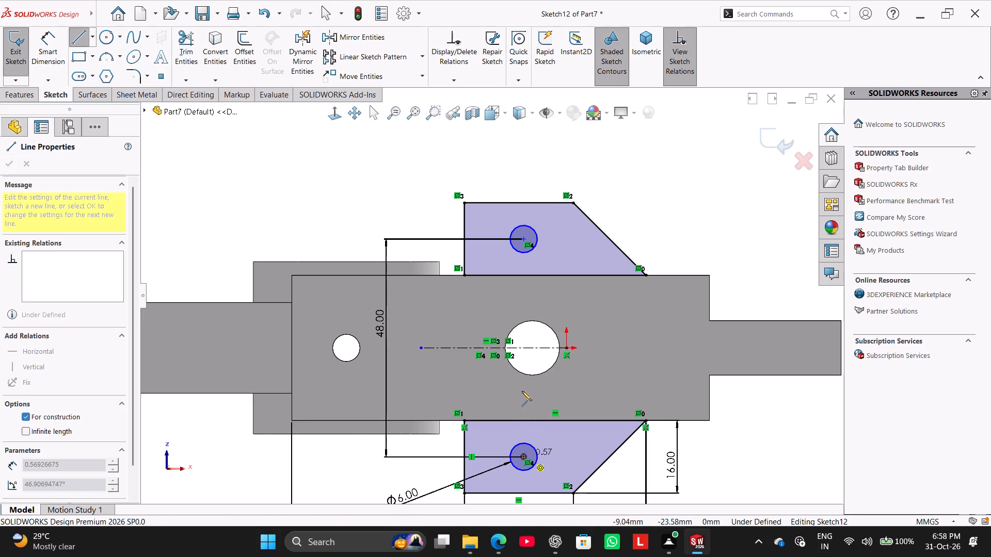
left_click(535, 376)
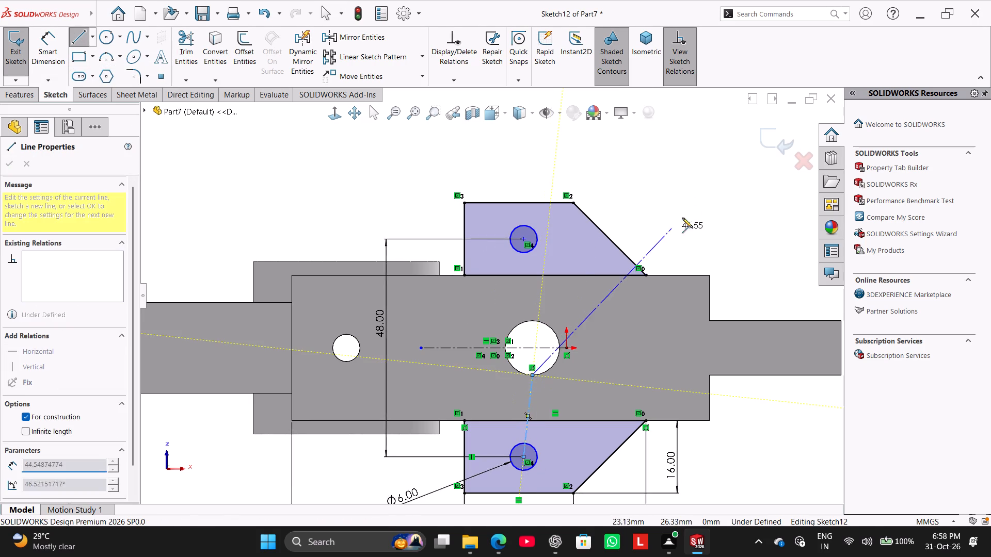
right_click(692, 199)
left_click(703, 205)
right_click(529, 401)
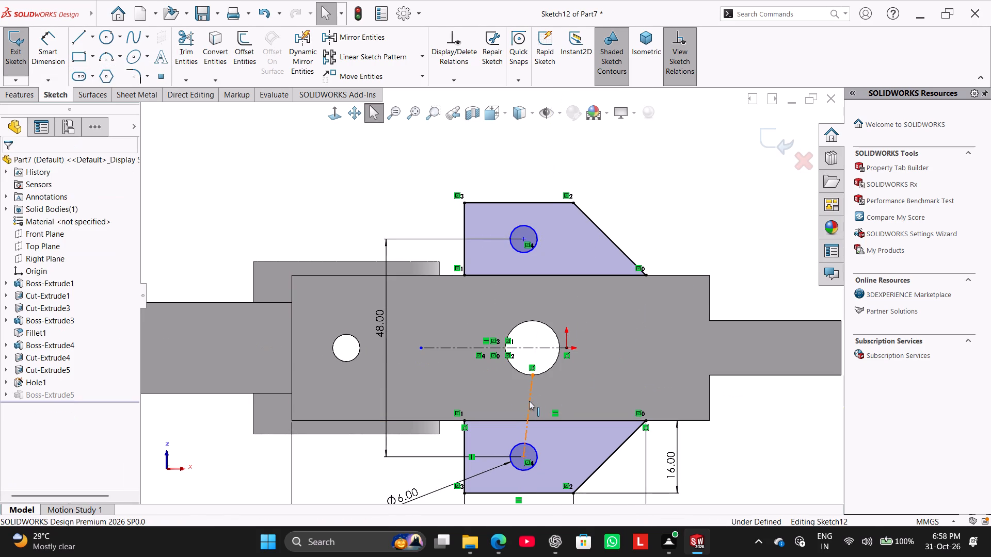
left_click(558, 325)
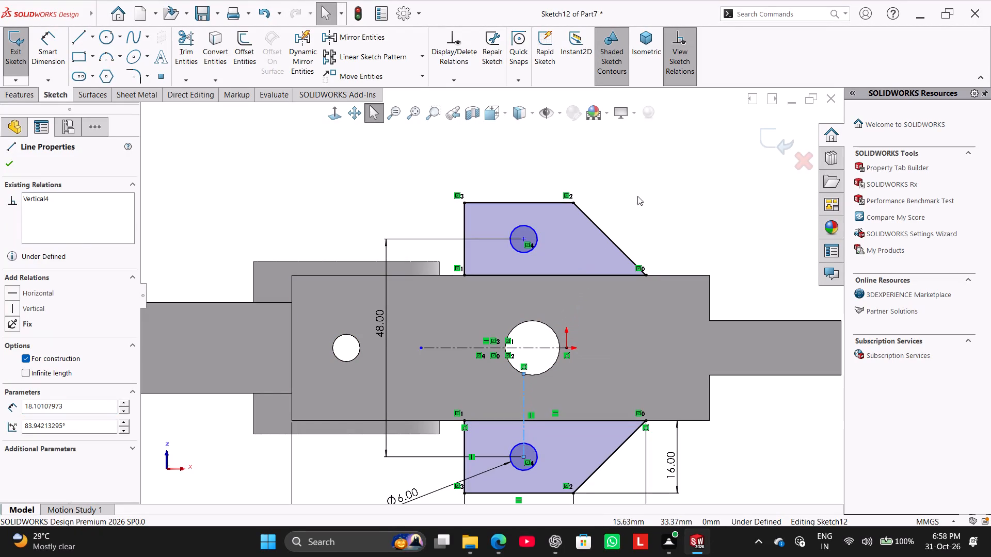
left_click(648, 182)
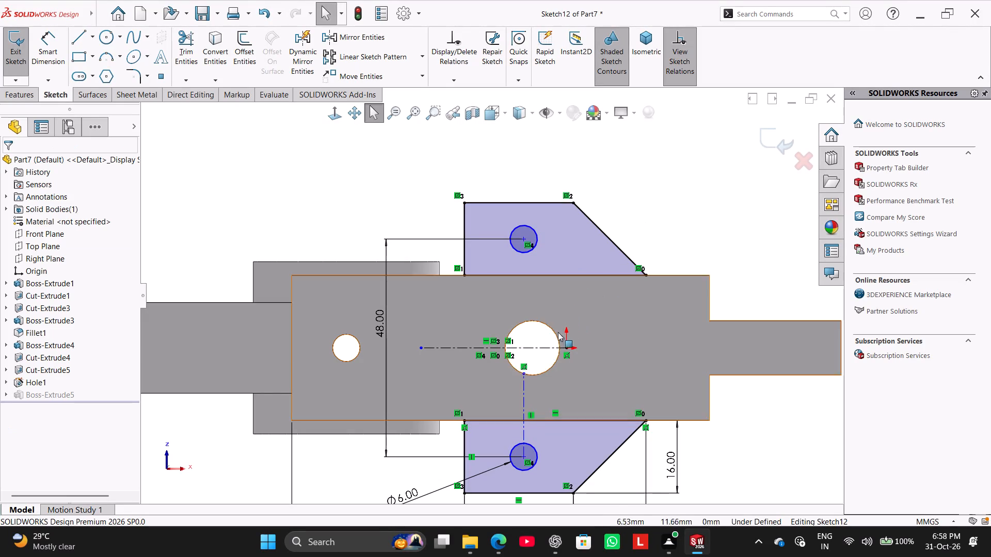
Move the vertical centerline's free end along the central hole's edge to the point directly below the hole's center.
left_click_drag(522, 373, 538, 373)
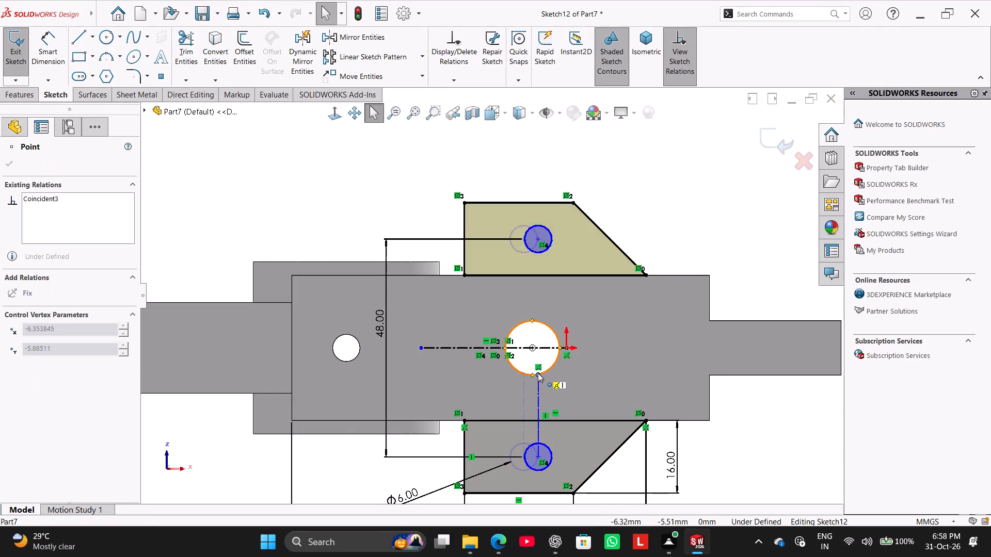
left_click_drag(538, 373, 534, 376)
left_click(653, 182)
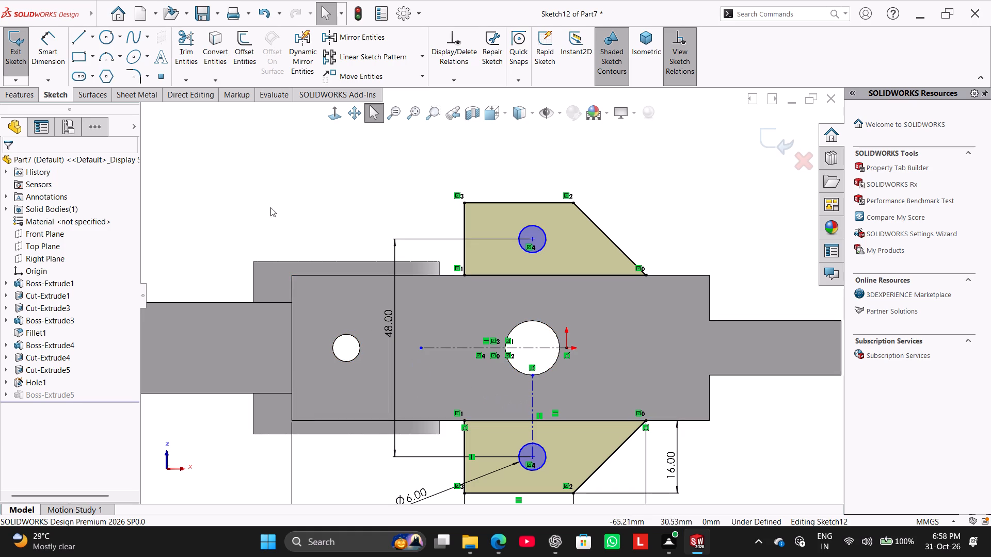
Convert the central hole's circular edge into a sketch circle.
left_click(213, 42)
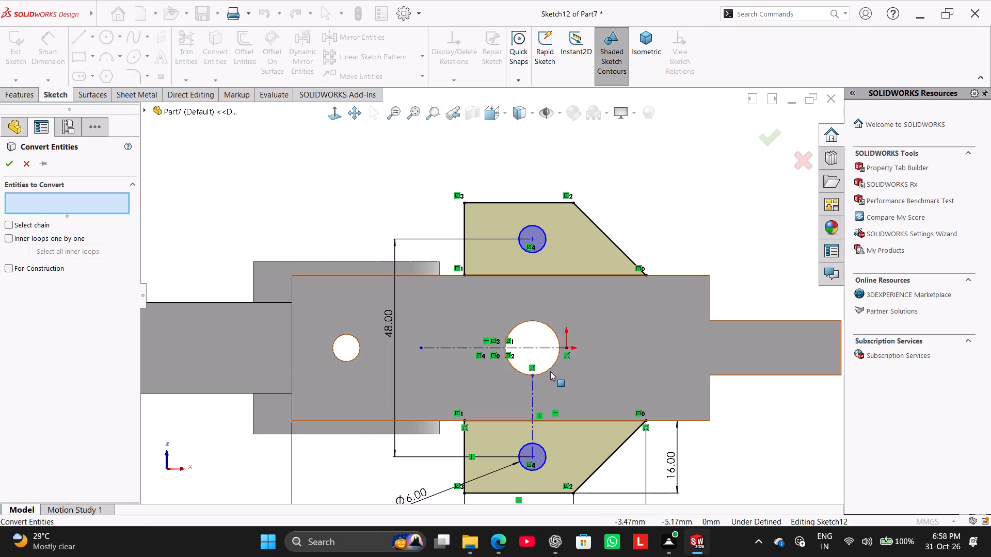
left_click(549, 370)
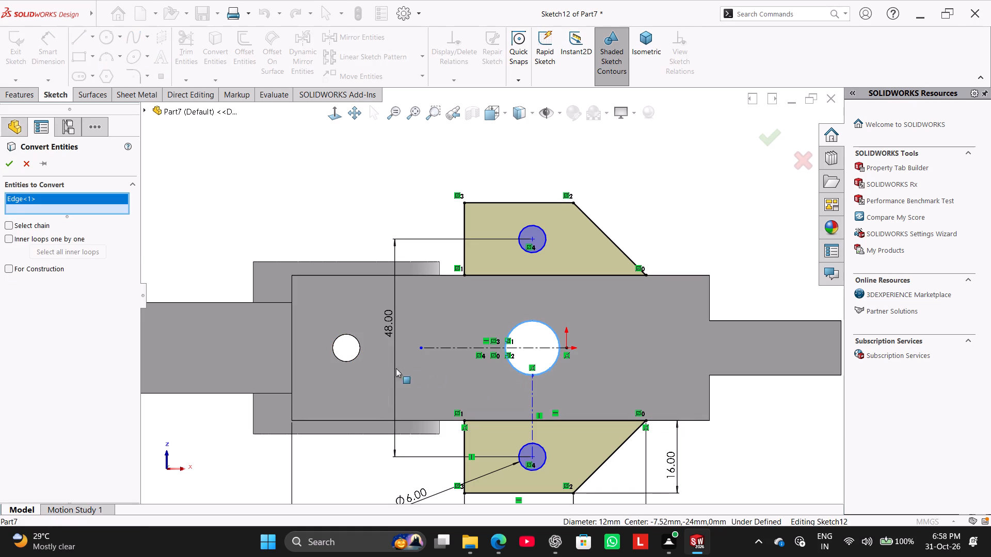
left_click(9, 168)
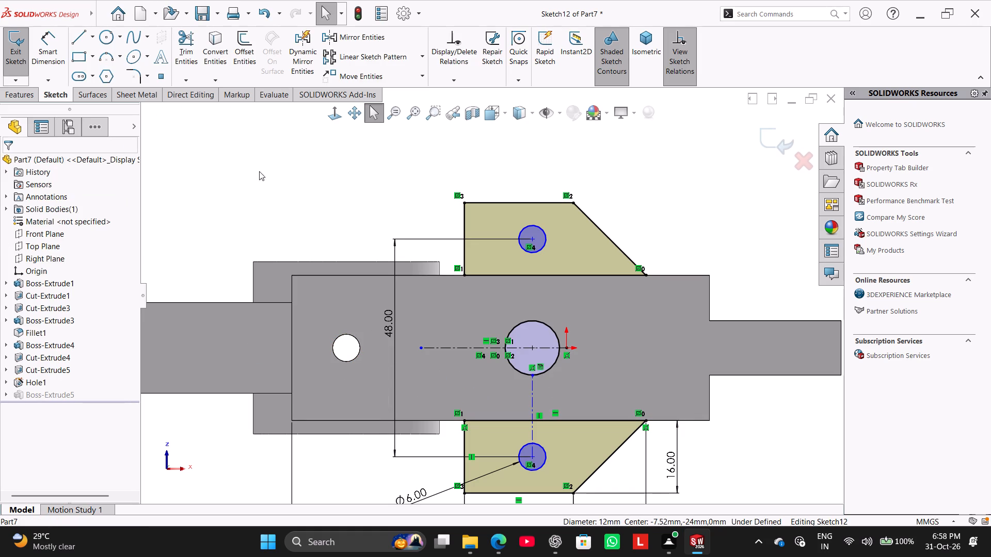
Delete the coincident relation at the vertical centerline's free end and attach that end to the converted circle's lowest point.
left_click_drag(531, 375, 534, 398)
left_click(673, 185)
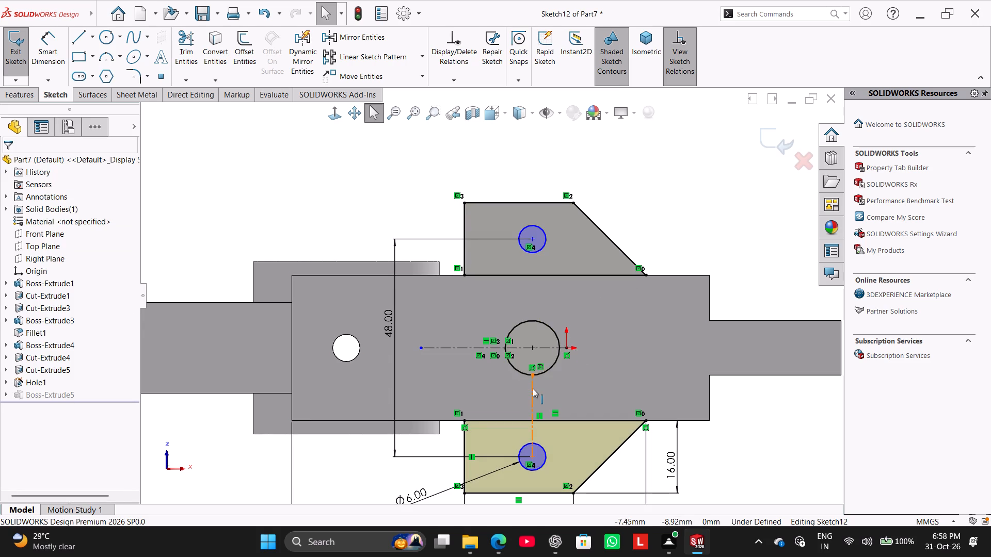
right_click(531, 368)
left_click(559, 507)
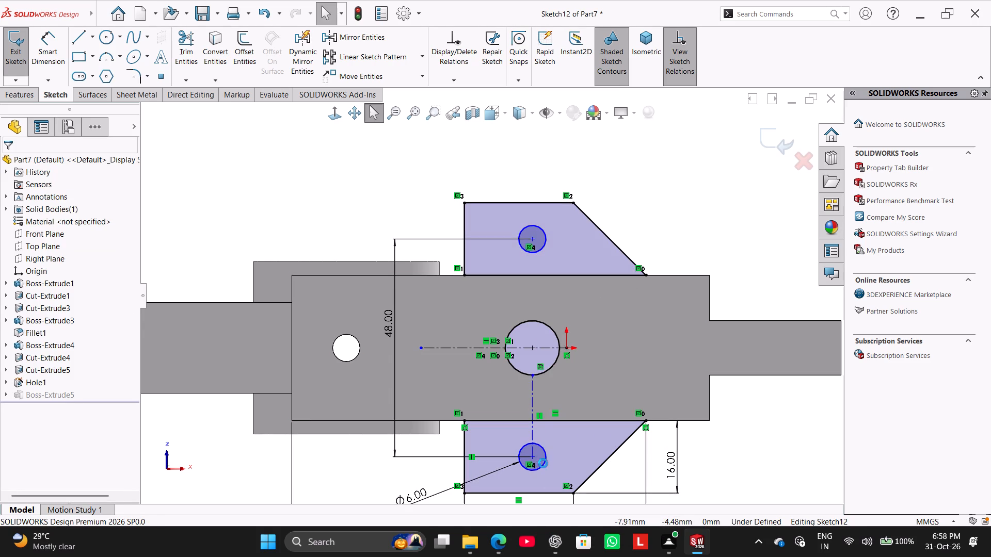
left_click(533, 374)
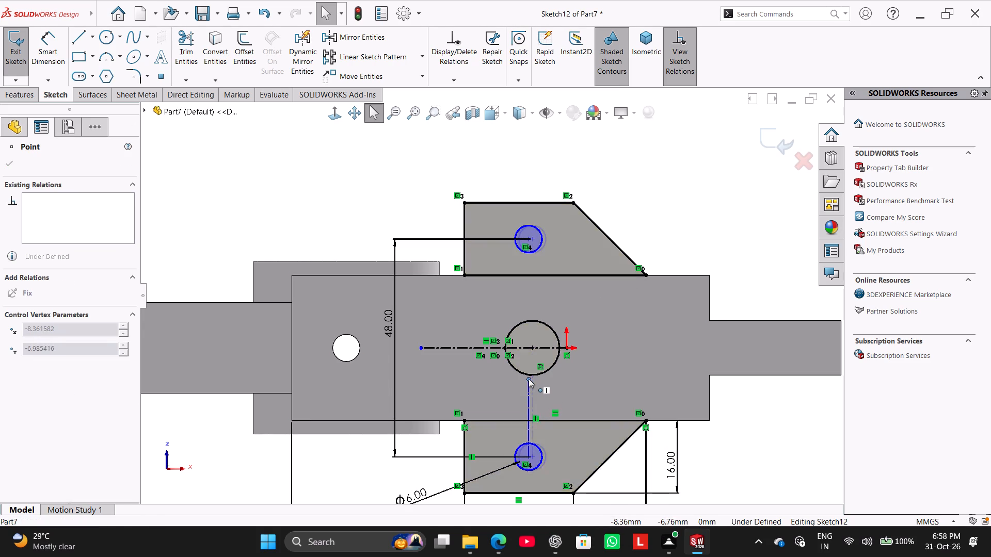
left_click(691, 185)
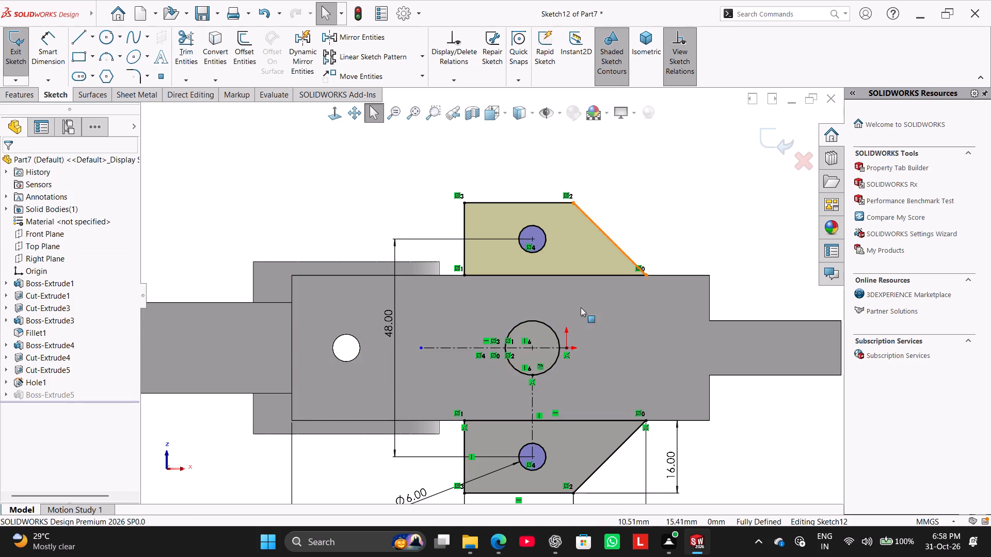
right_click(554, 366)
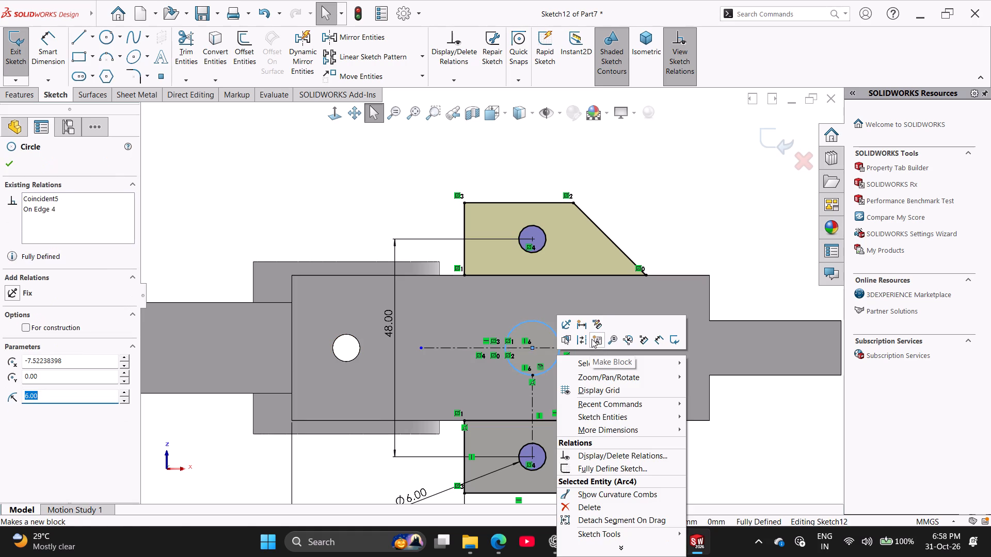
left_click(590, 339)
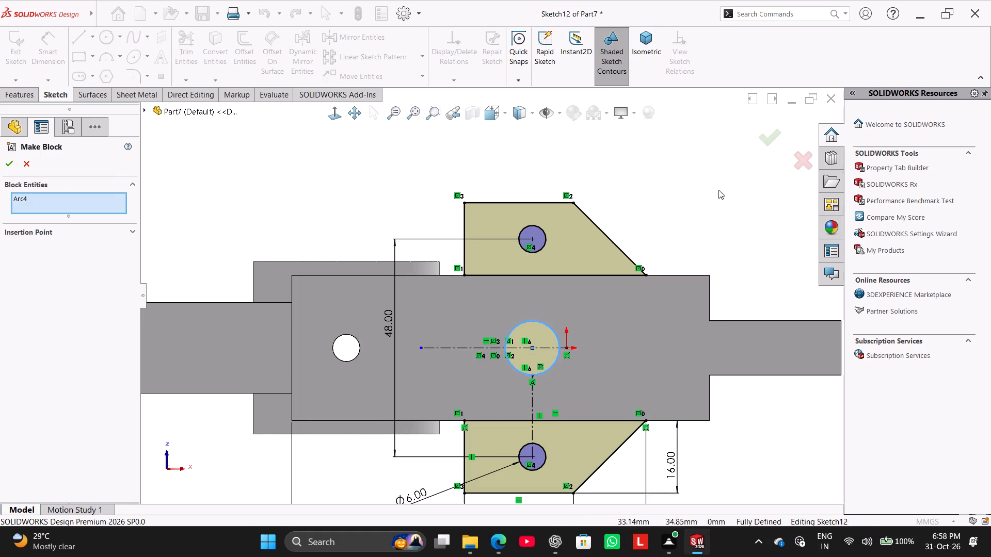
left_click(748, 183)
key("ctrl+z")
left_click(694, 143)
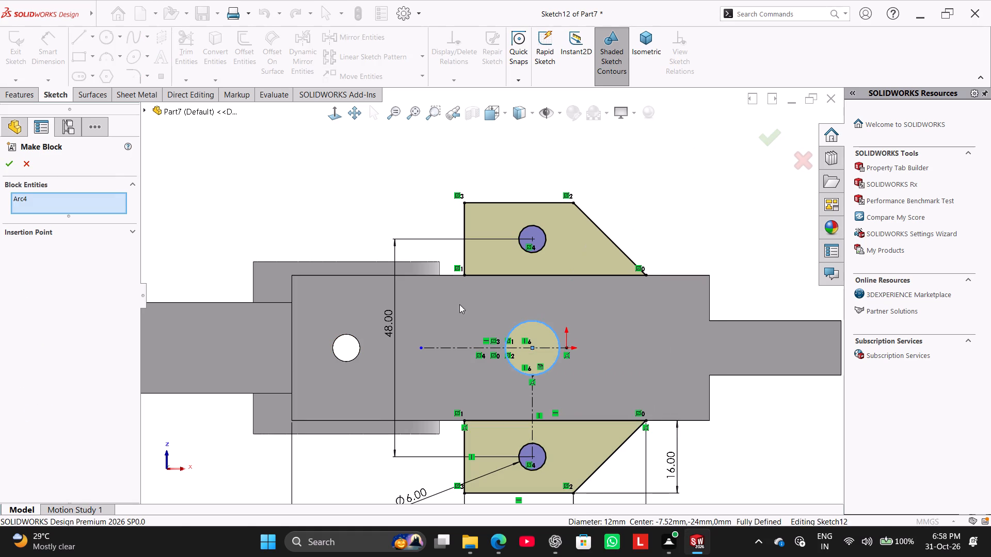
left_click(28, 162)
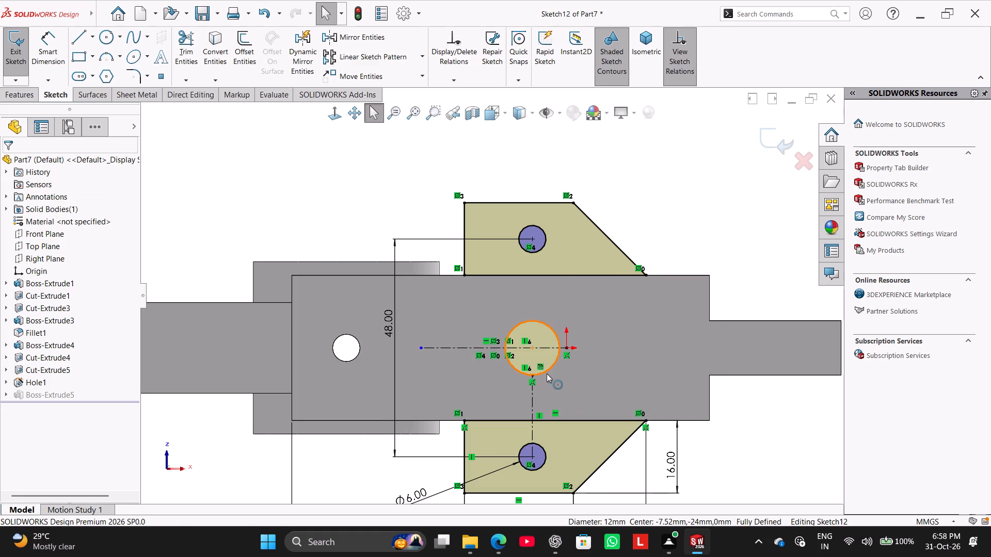
Change the converted central circle to construction geometry.
left_click(547, 373)
left_click(590, 347)
left_click(662, 184)
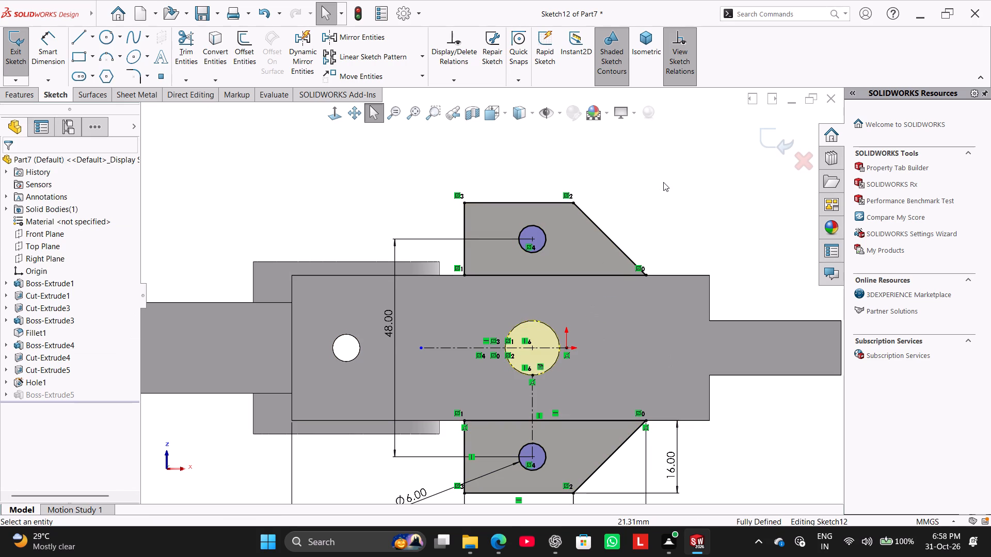
Exit the side projections' sketch to rebuild the boss with its two 6 mm holes.
scroll(678, 200, "up", 2)
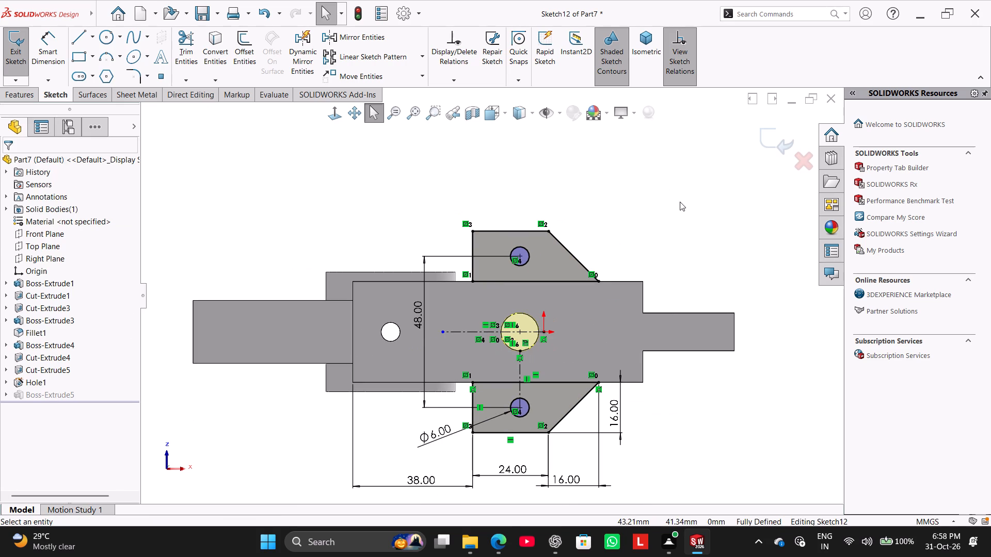
scroll(680, 202, "up", 1)
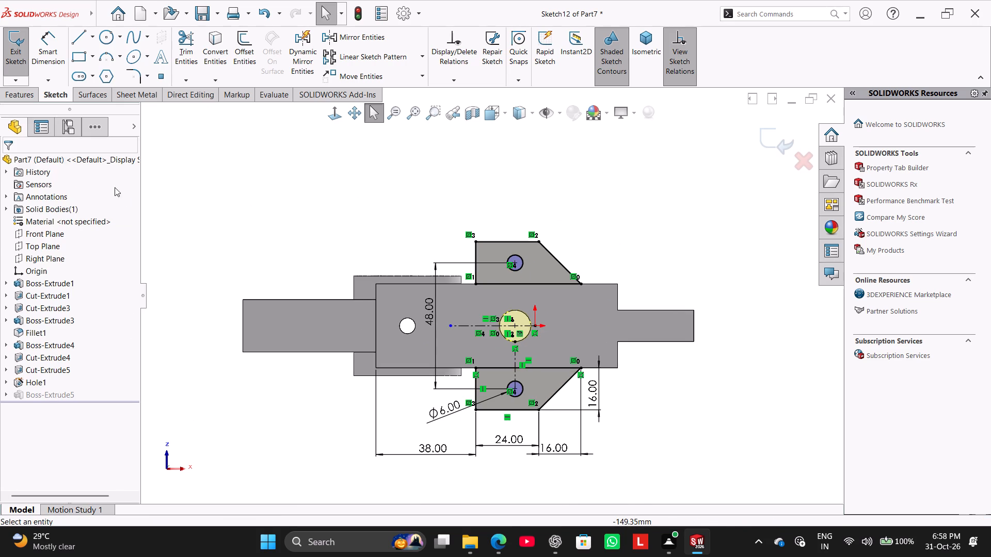
left_click(32, 98)
left_click(66, 95)
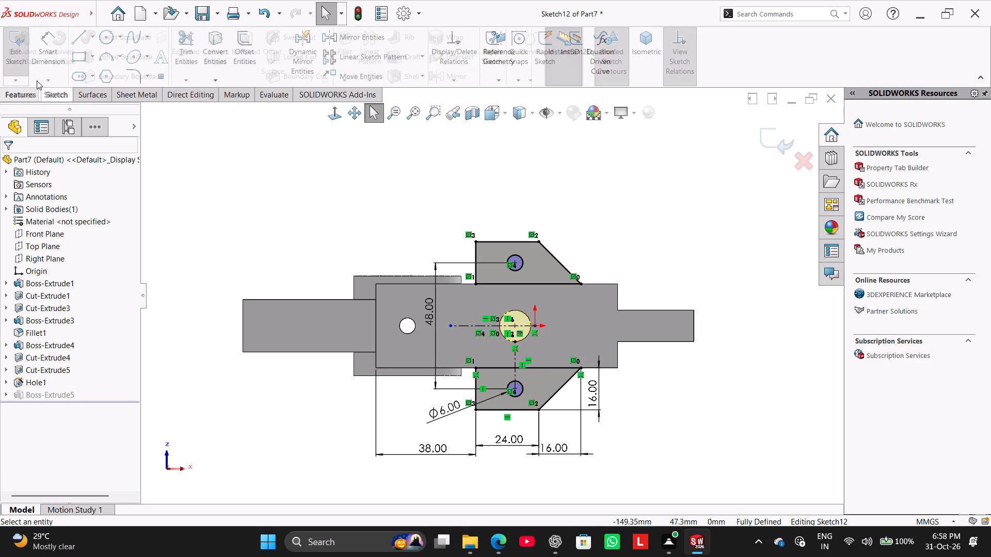
left_click_drag(9, 45, 11, 51)
left_click(27, 94)
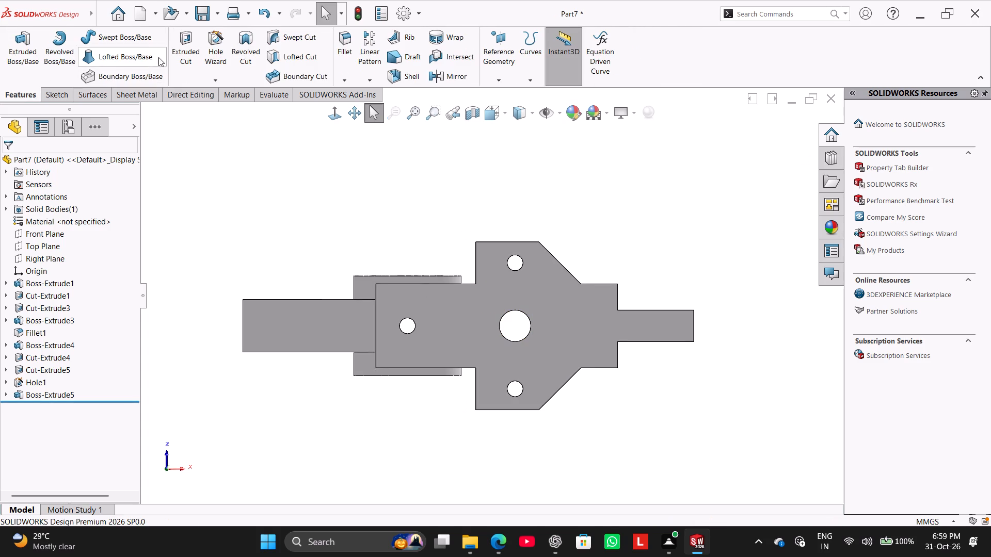
Start a sketch on the tongue's side face and draw a horizontal centerline from the origin to the tongue's end edge.
right_click_drag(283, 249, 370, 200)
middle_click_drag(251, 332, 255, 335)
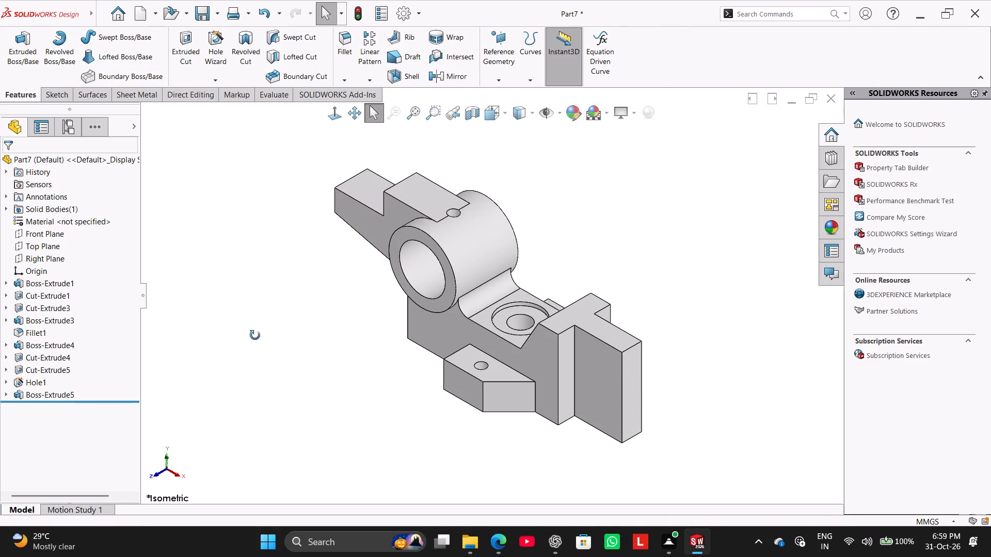
middle_click_drag(255, 335, 252, 364)
right_click_drag(284, 345, 419, 284)
left_click(587, 368)
left_click(638, 337)
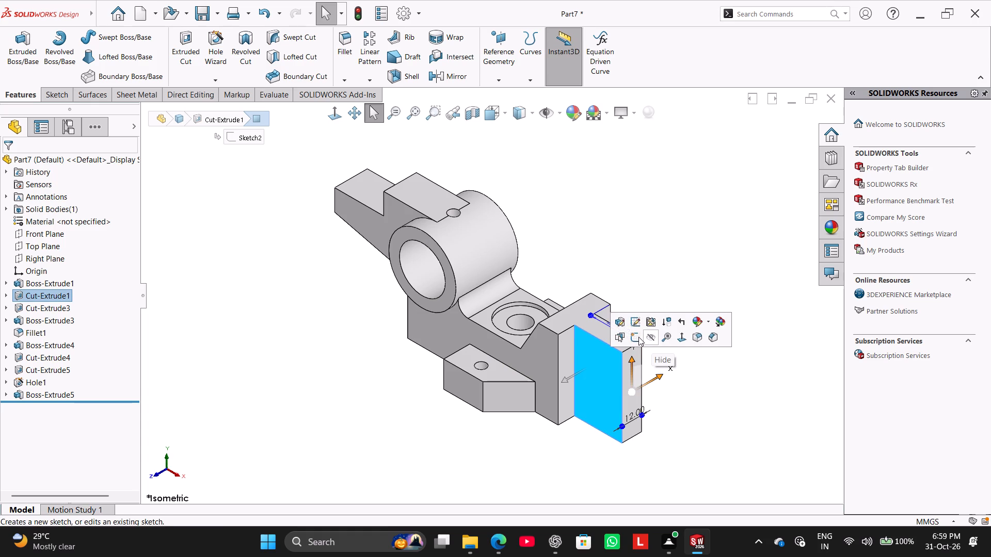
left_click(239, 374)
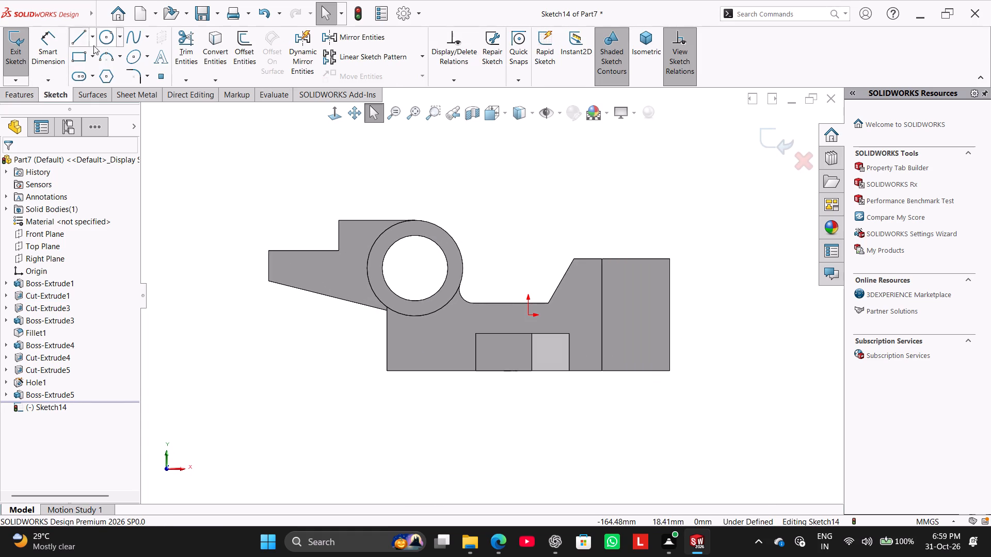
left_click(95, 41)
left_click(97, 65)
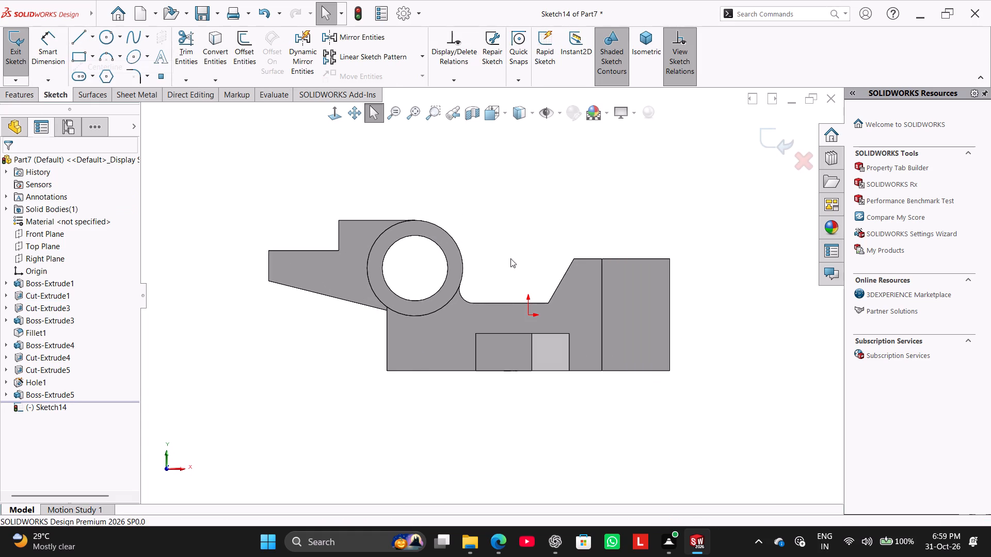
left_click(531, 314)
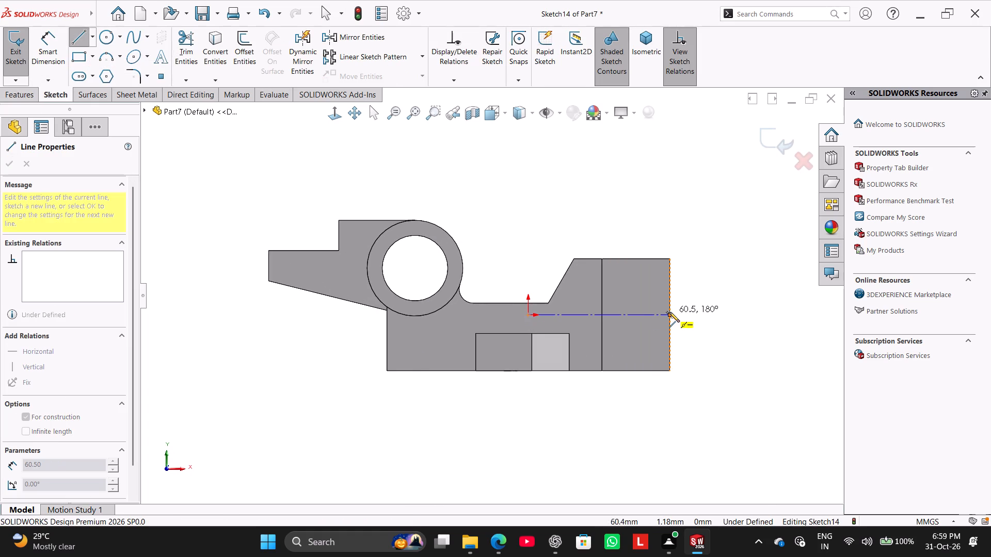
left_click(669, 312)
right_click(687, 200)
left_click(709, 209)
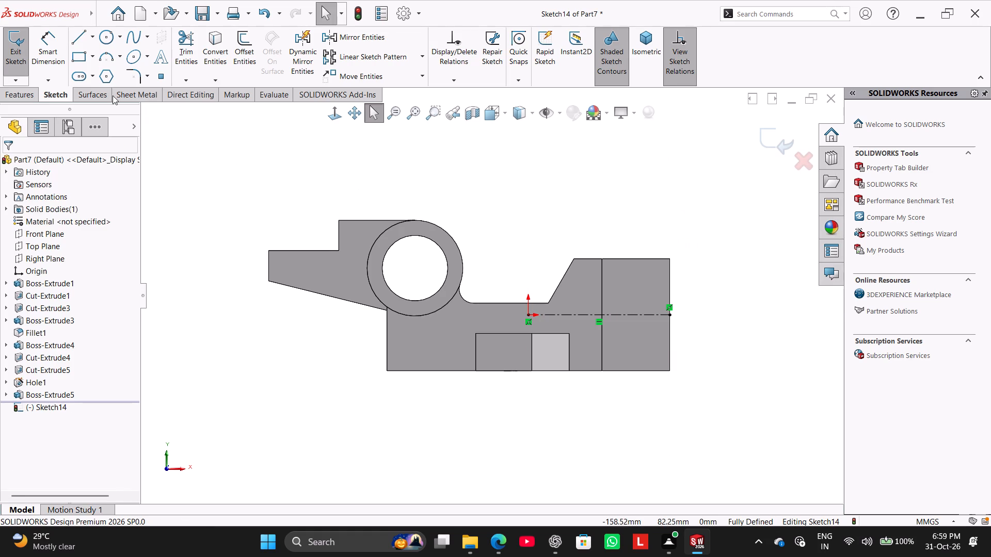
Sketch a circle about 13.3 mm in diameter on the tongue face above the centerline.
left_click(102, 36)
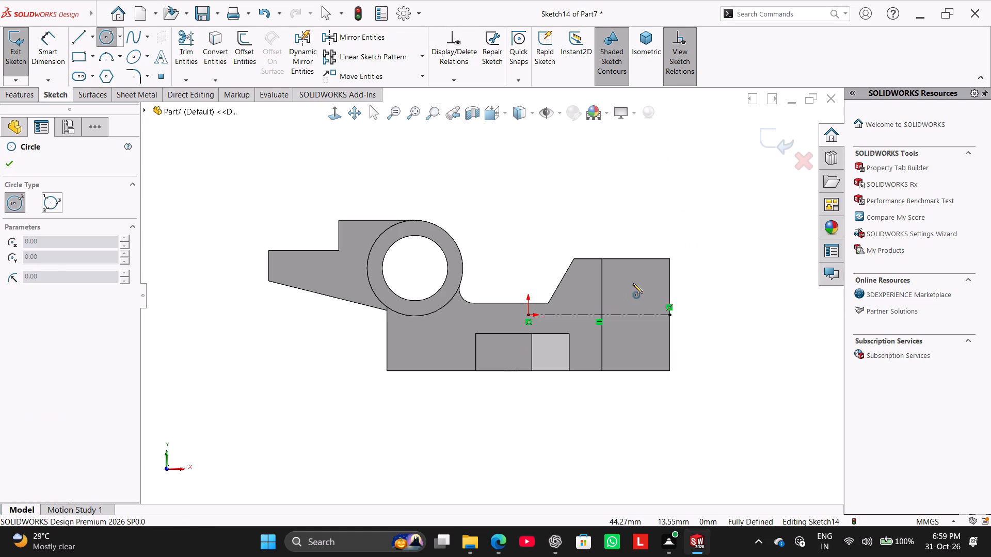
left_click(634, 283)
left_click(640, 298)
right_click(553, 202)
left_click(576, 210)
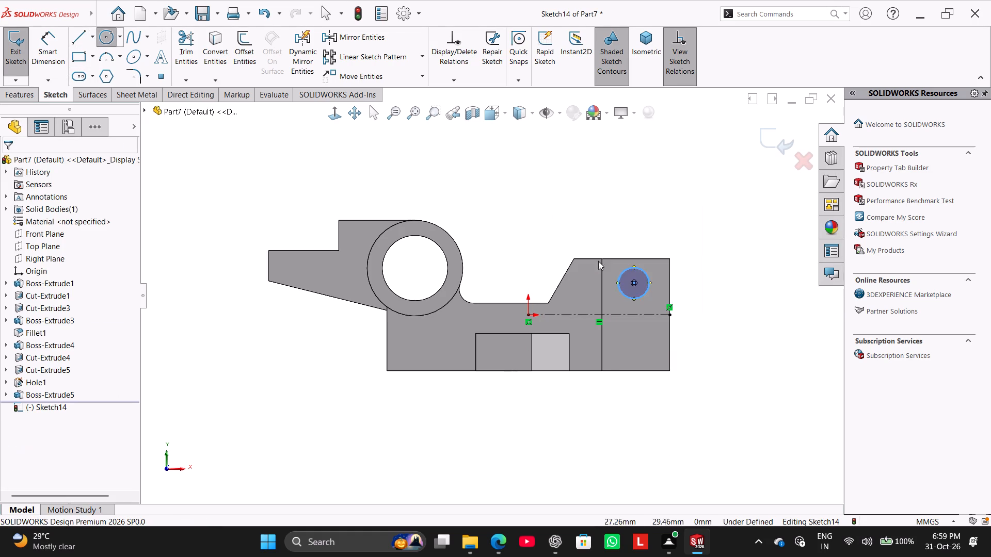
Mirror the circle about the horizontal centerline.
left_click(618, 312, "ctrl")
left_click(623, 296, "ctrl")
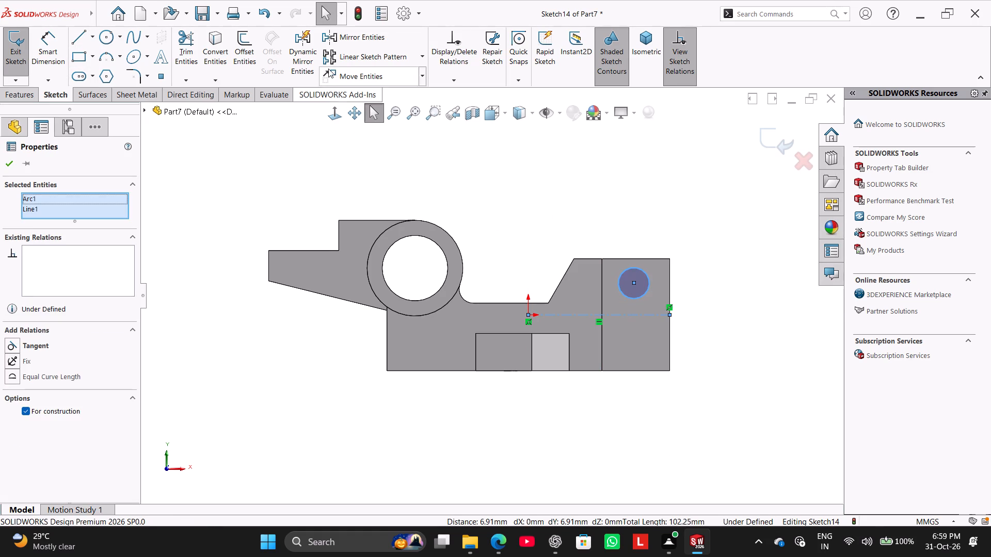
left_click(341, 45)
Dimension the vertical distance between the two circle centers as 22 mm.
left_click_drag(44, 43, 56, 48)
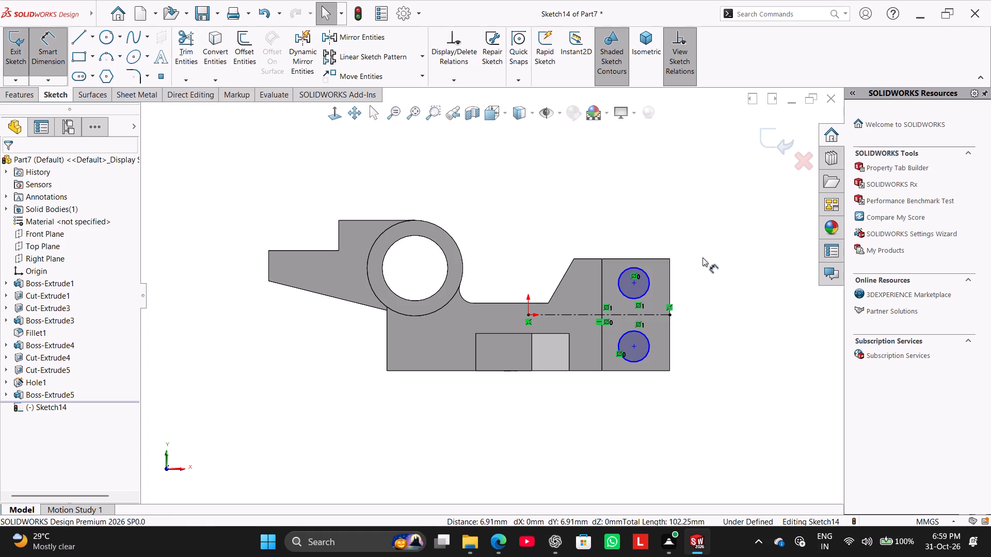
left_click(635, 282)
left_click(636, 346)
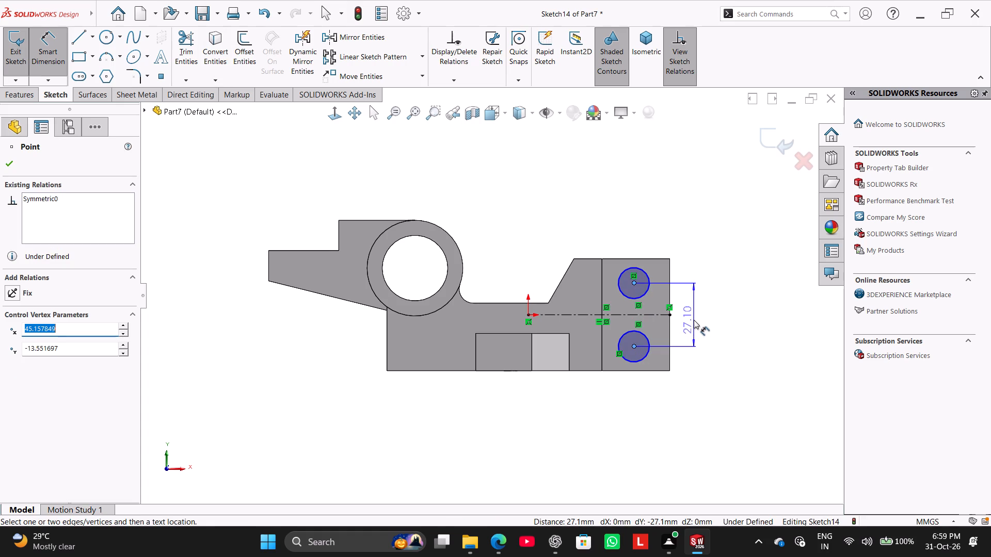
left_click(694, 320)
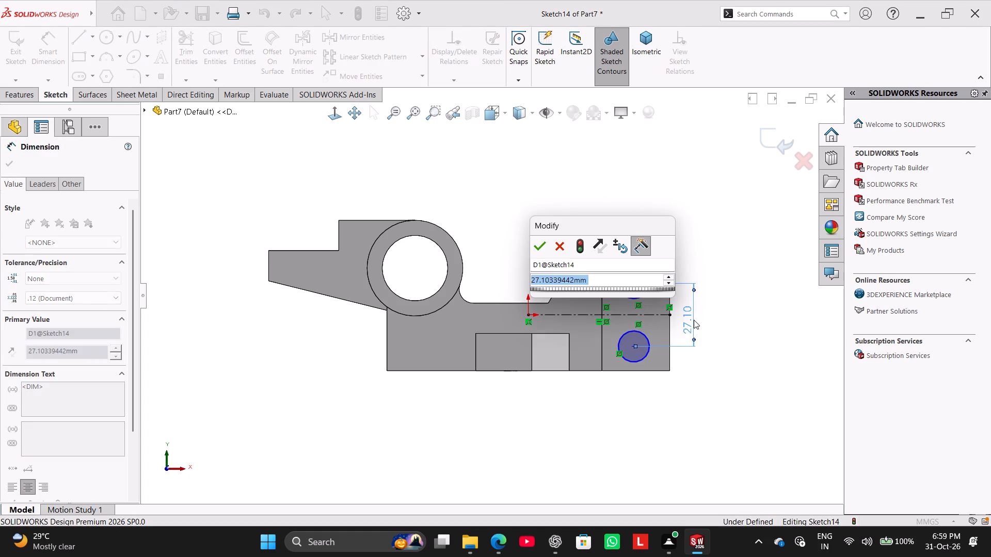
type("22")
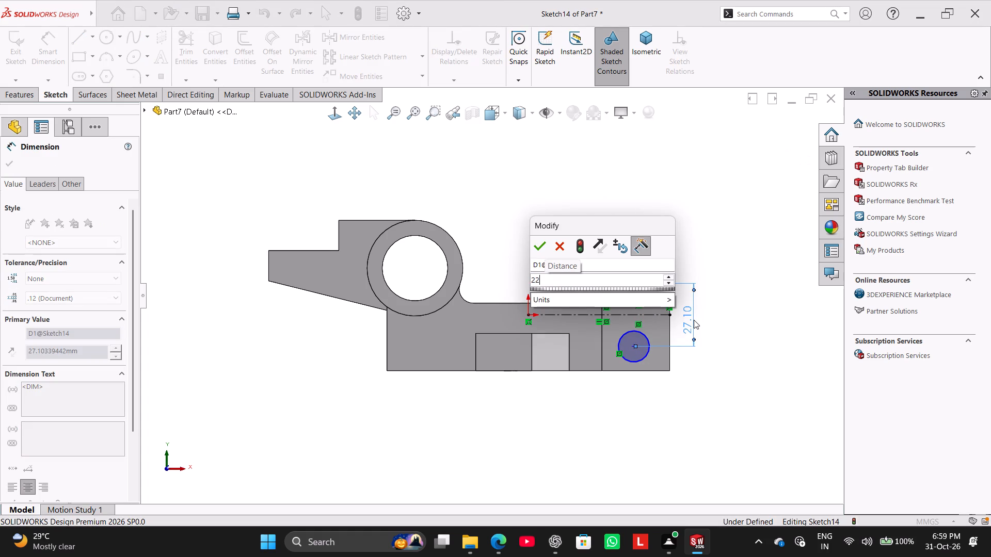
key("Return")
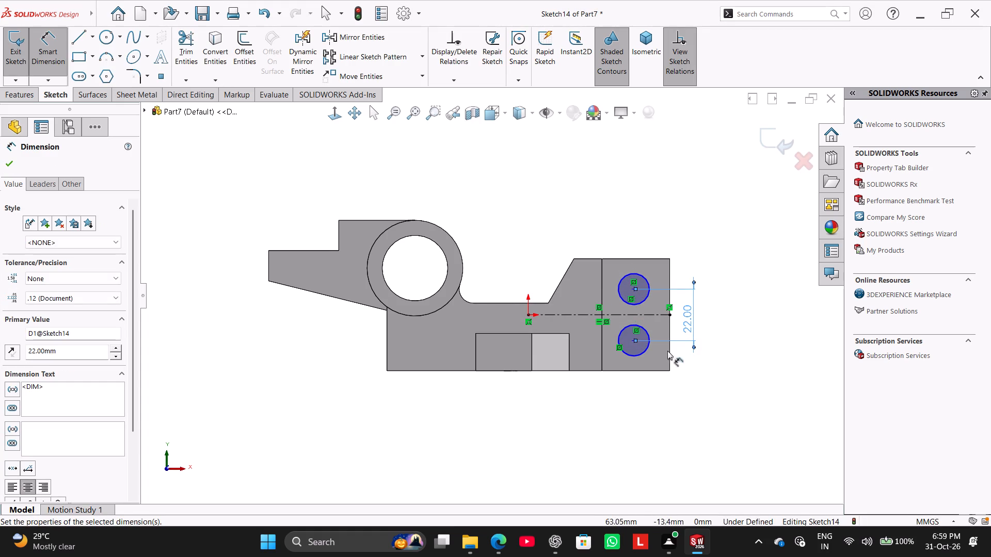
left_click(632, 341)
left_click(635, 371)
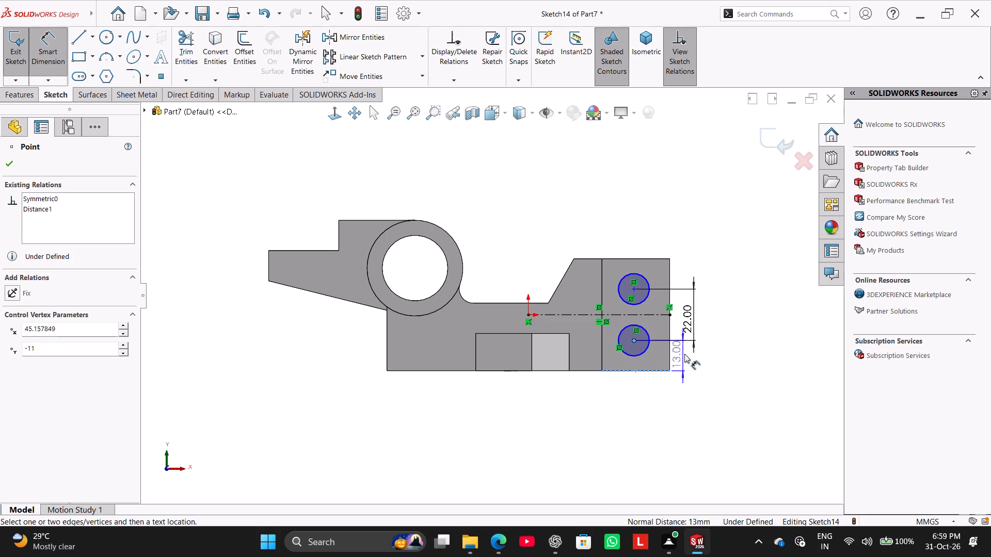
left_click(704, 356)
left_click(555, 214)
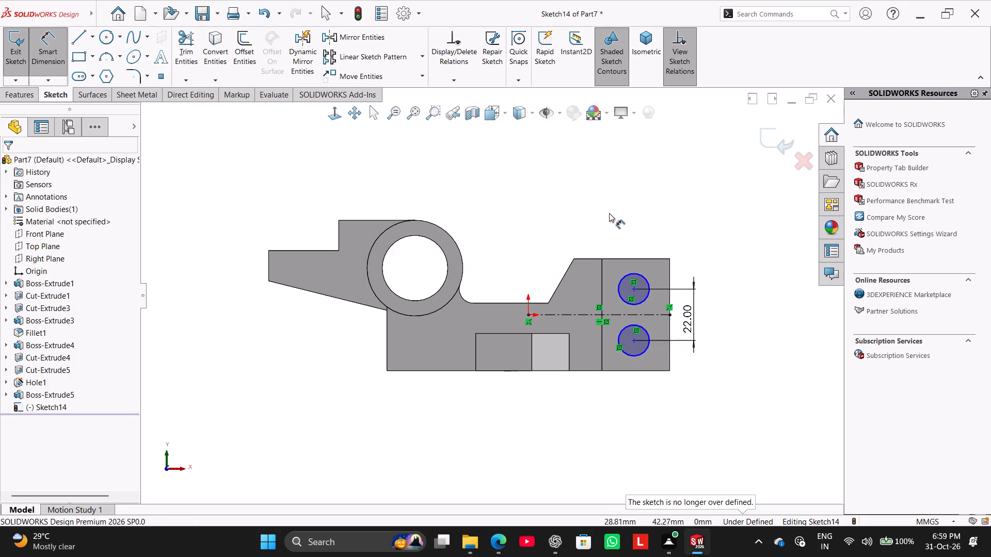
Set the upper circle's diameter to 6 mm.
left_click(644, 275)
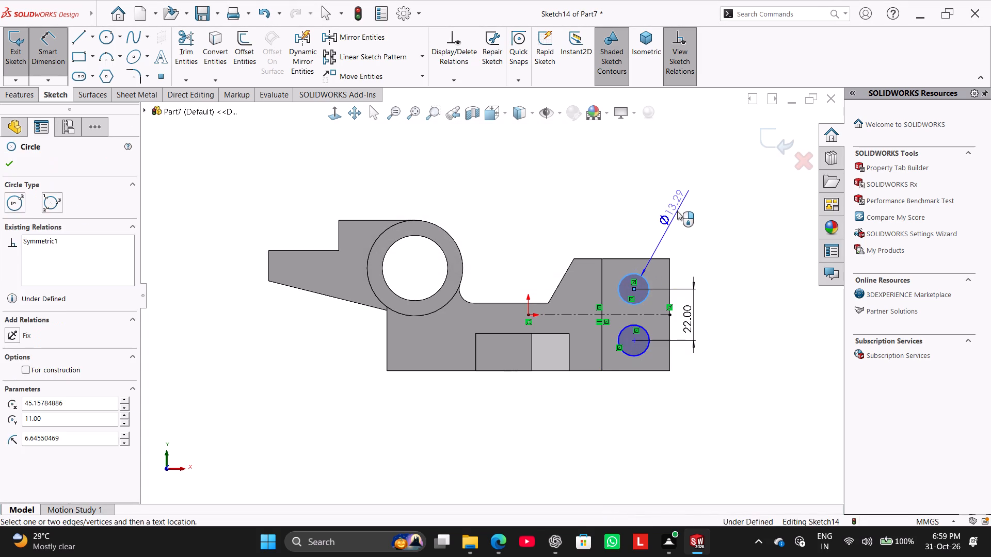
left_click(677, 211)
key("6")
key("Return")
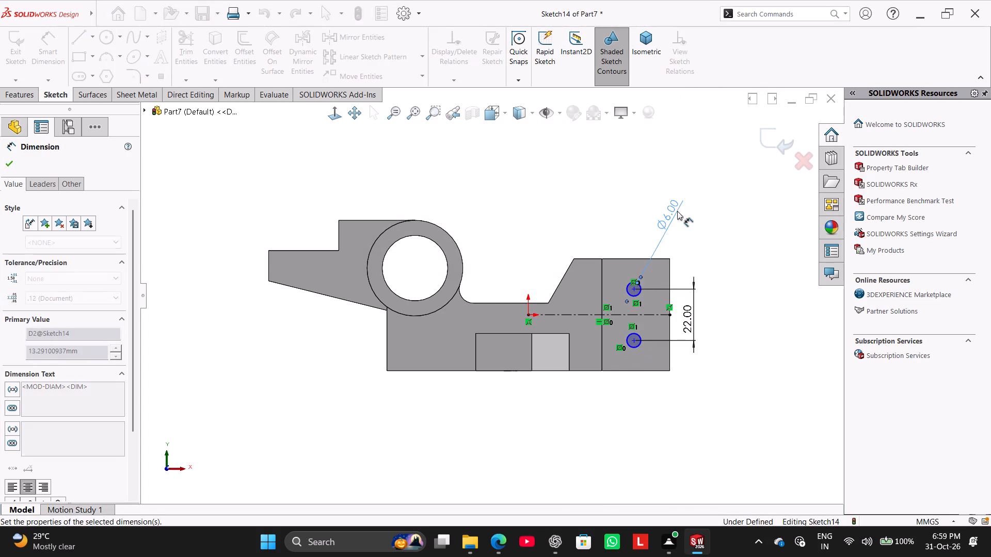
right_click(733, 231)
left_click(758, 261)
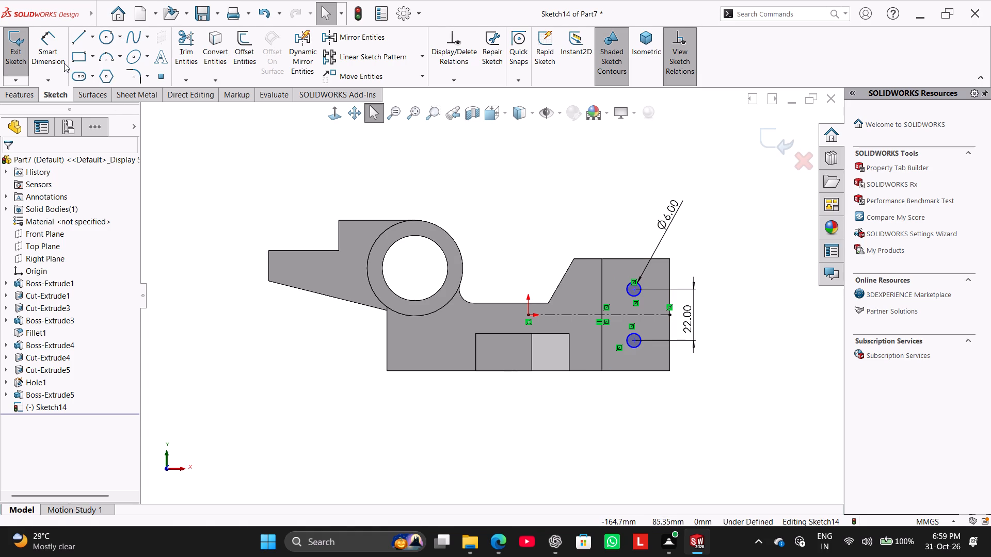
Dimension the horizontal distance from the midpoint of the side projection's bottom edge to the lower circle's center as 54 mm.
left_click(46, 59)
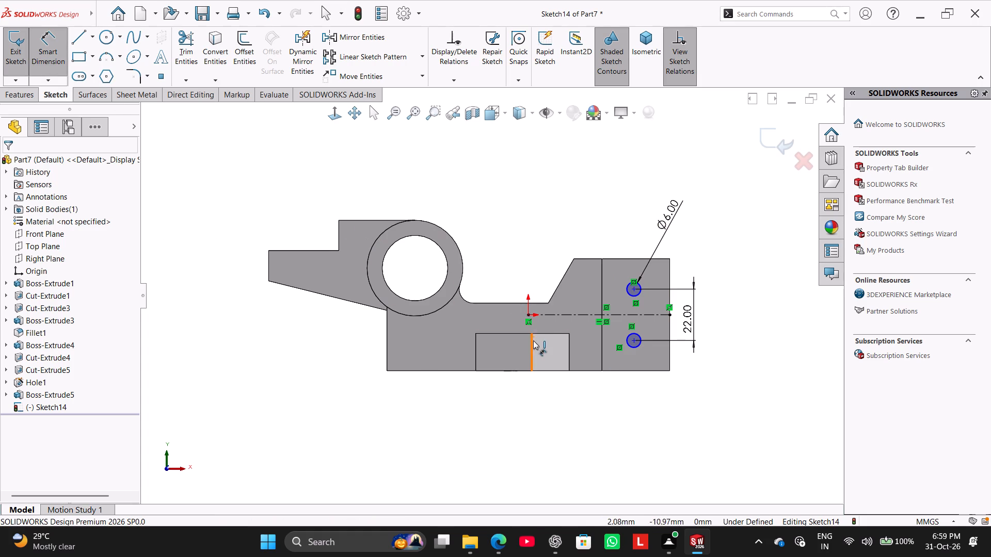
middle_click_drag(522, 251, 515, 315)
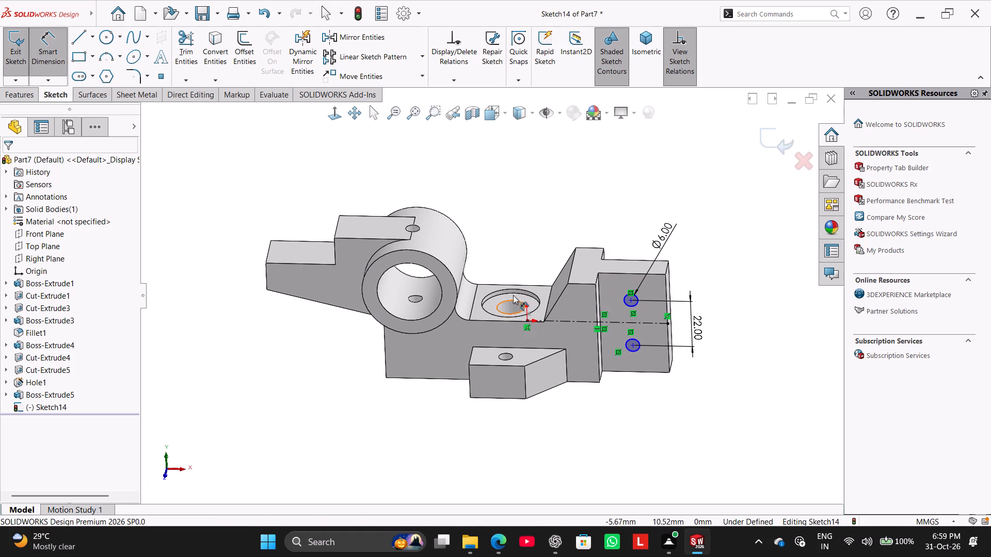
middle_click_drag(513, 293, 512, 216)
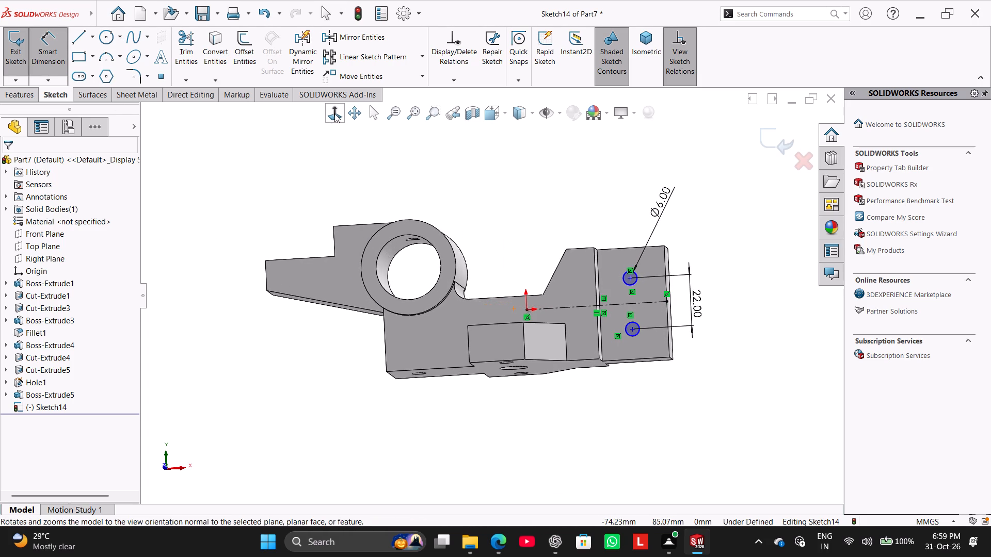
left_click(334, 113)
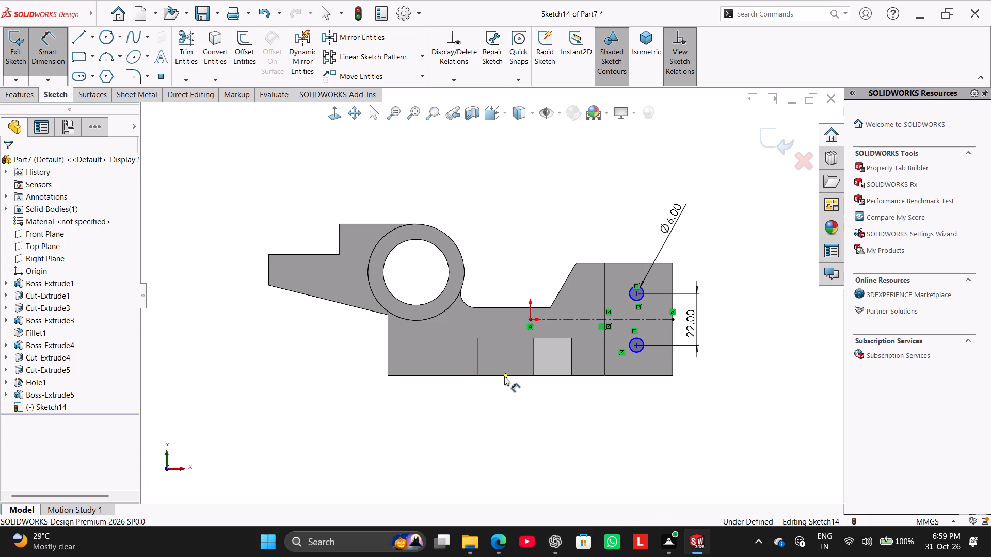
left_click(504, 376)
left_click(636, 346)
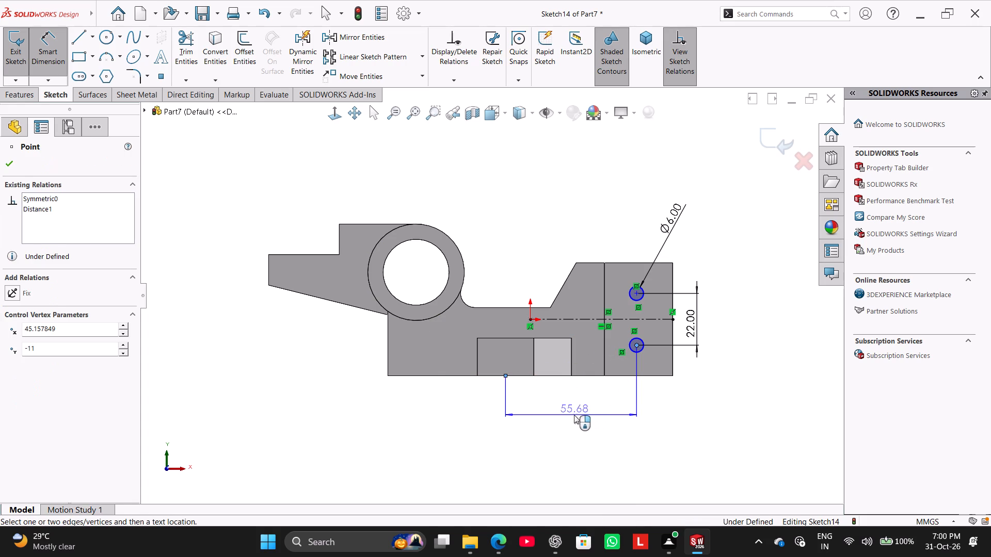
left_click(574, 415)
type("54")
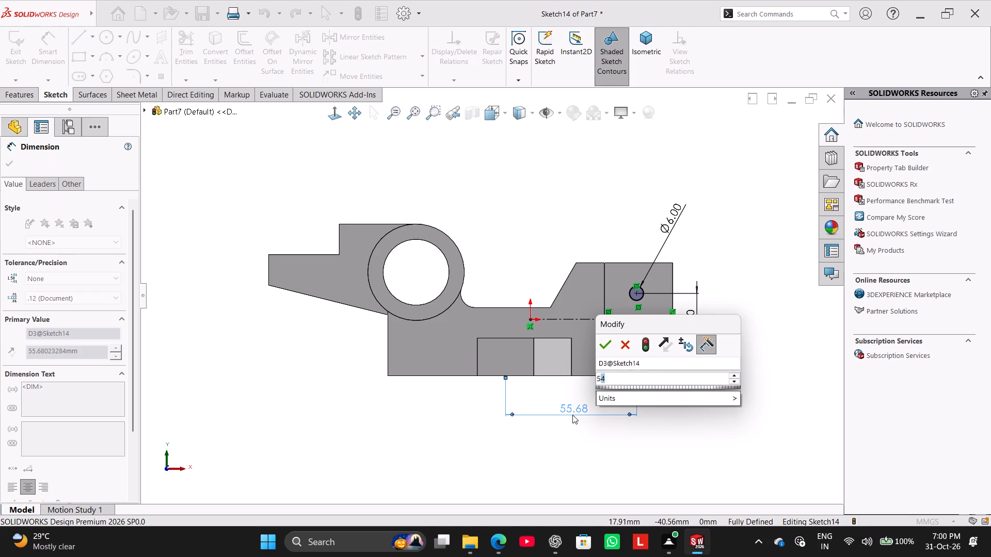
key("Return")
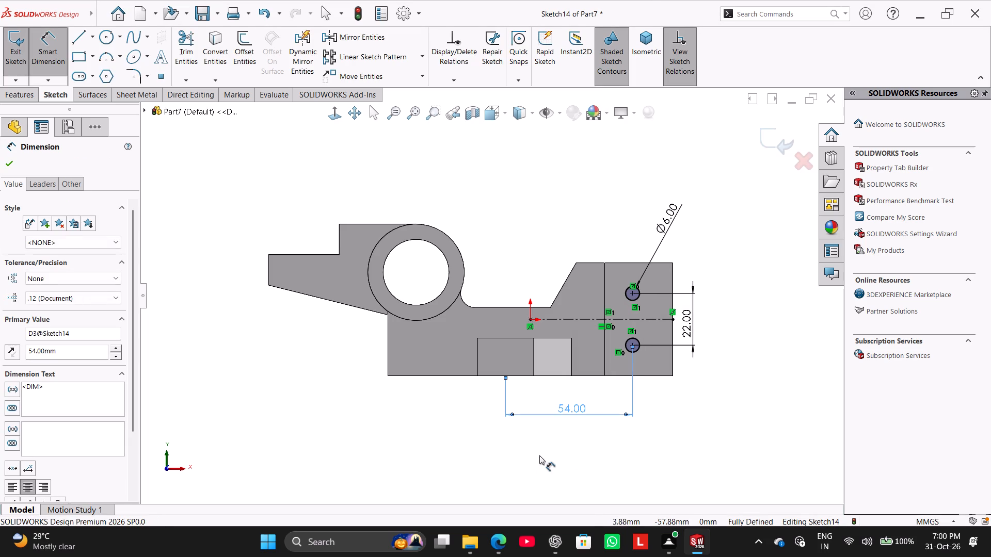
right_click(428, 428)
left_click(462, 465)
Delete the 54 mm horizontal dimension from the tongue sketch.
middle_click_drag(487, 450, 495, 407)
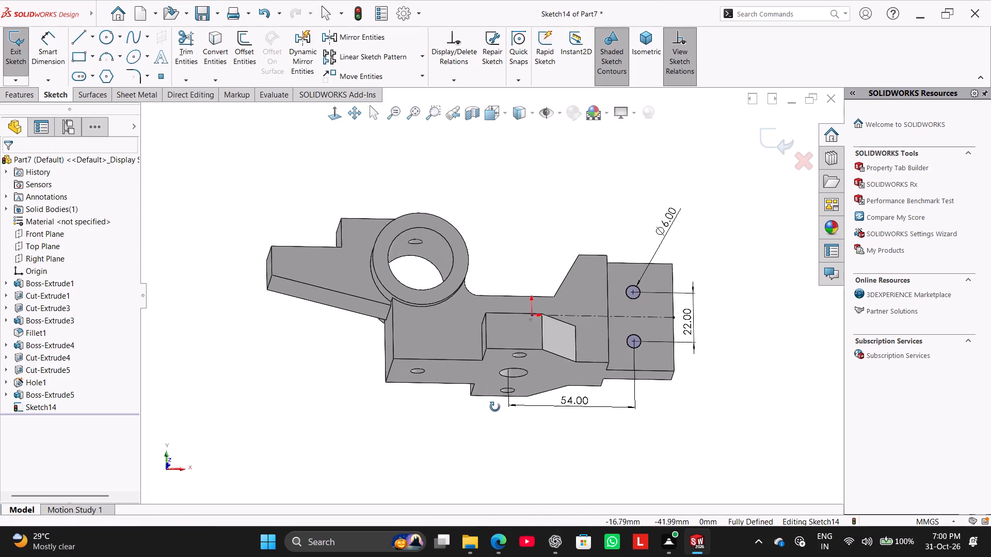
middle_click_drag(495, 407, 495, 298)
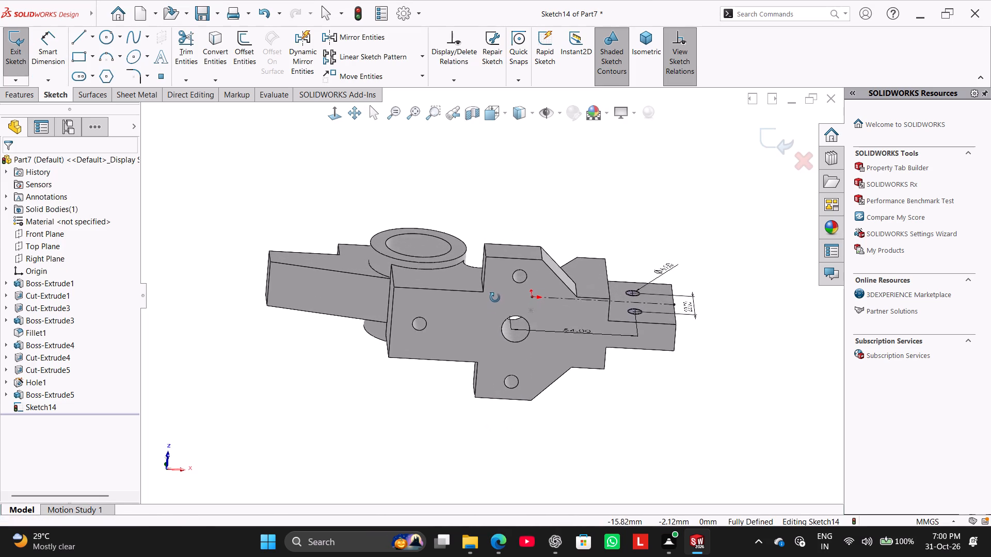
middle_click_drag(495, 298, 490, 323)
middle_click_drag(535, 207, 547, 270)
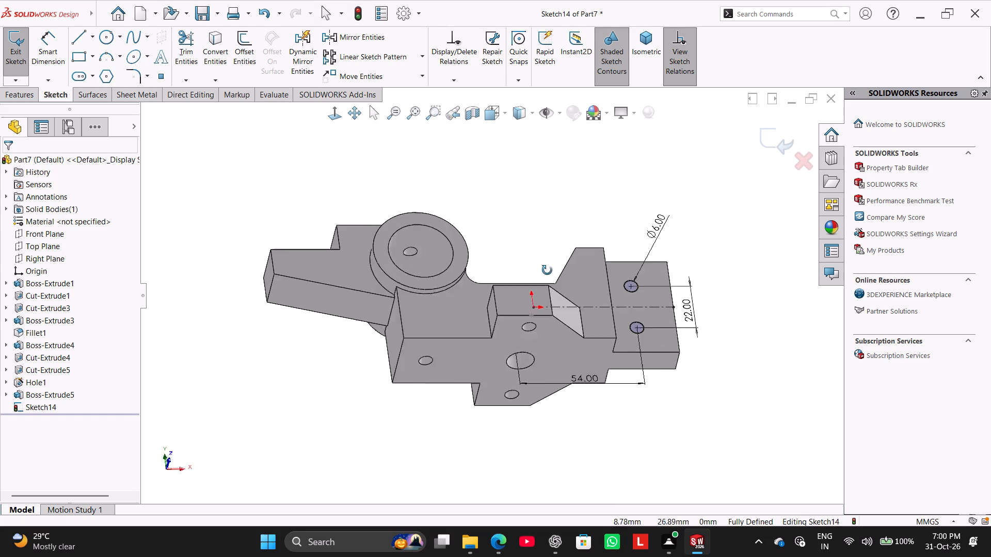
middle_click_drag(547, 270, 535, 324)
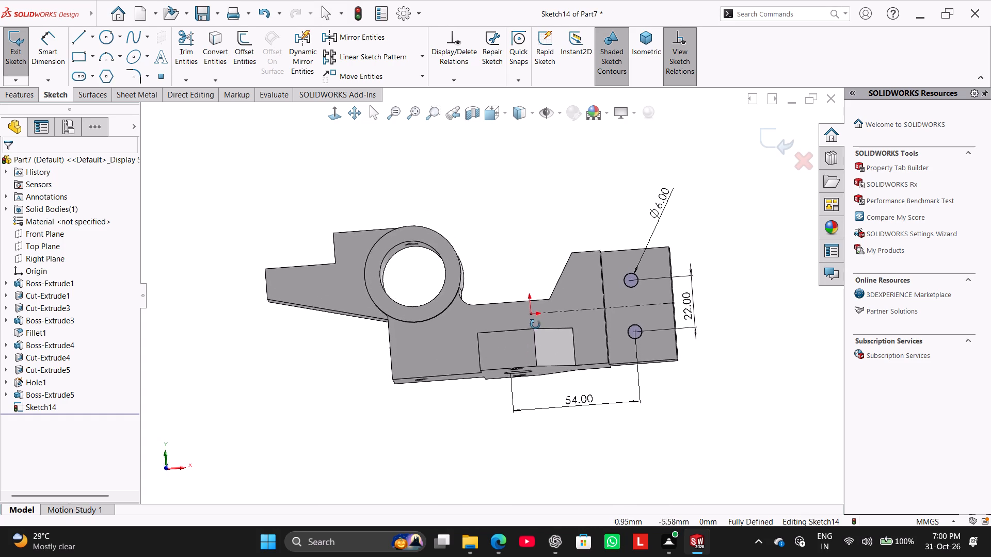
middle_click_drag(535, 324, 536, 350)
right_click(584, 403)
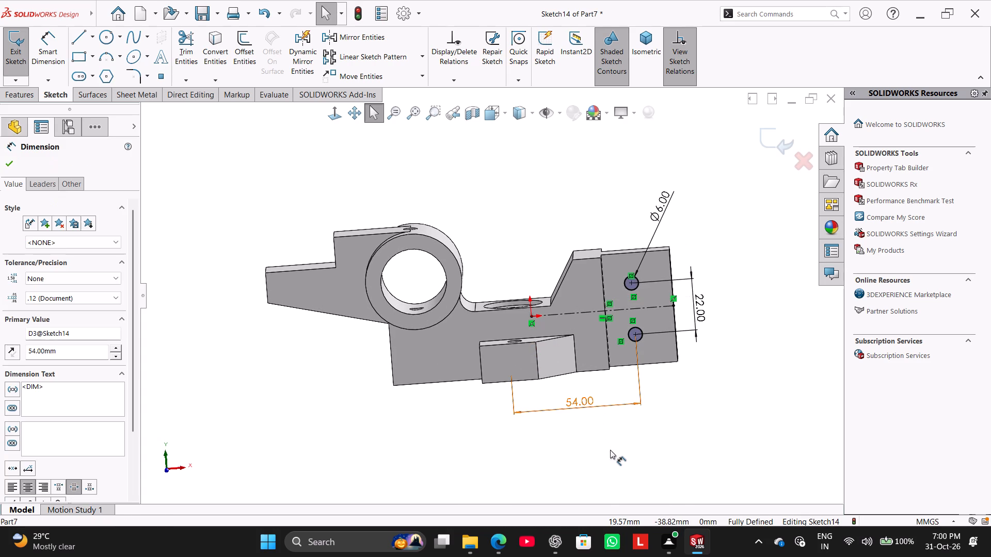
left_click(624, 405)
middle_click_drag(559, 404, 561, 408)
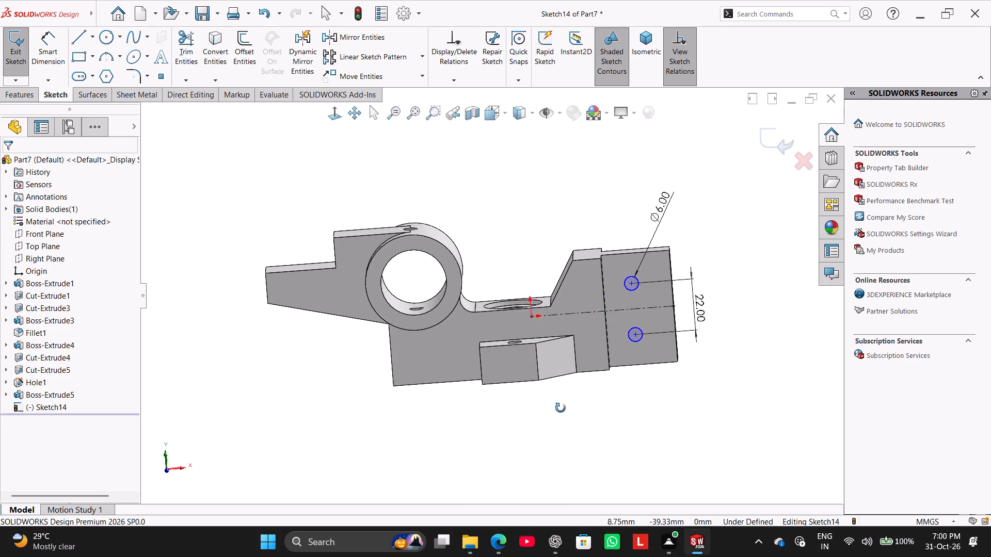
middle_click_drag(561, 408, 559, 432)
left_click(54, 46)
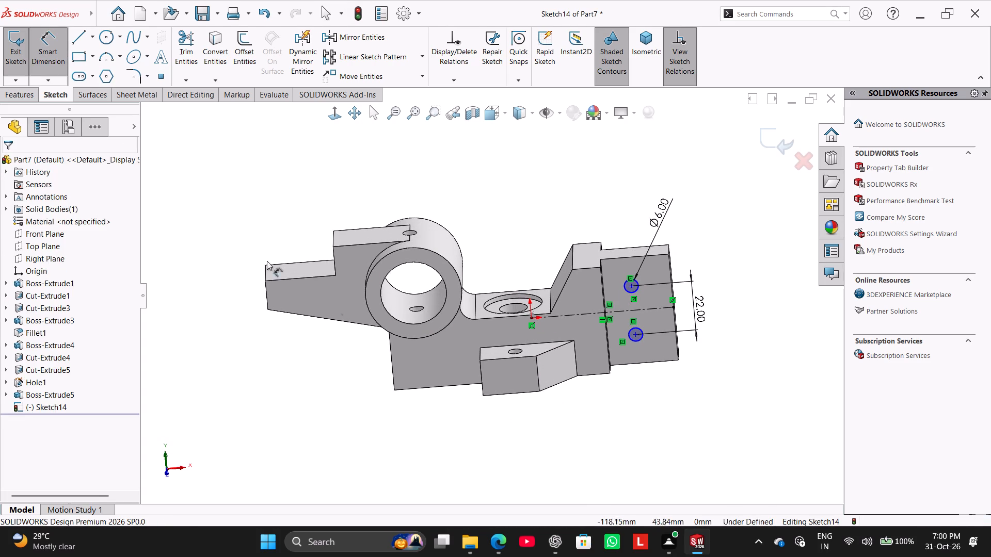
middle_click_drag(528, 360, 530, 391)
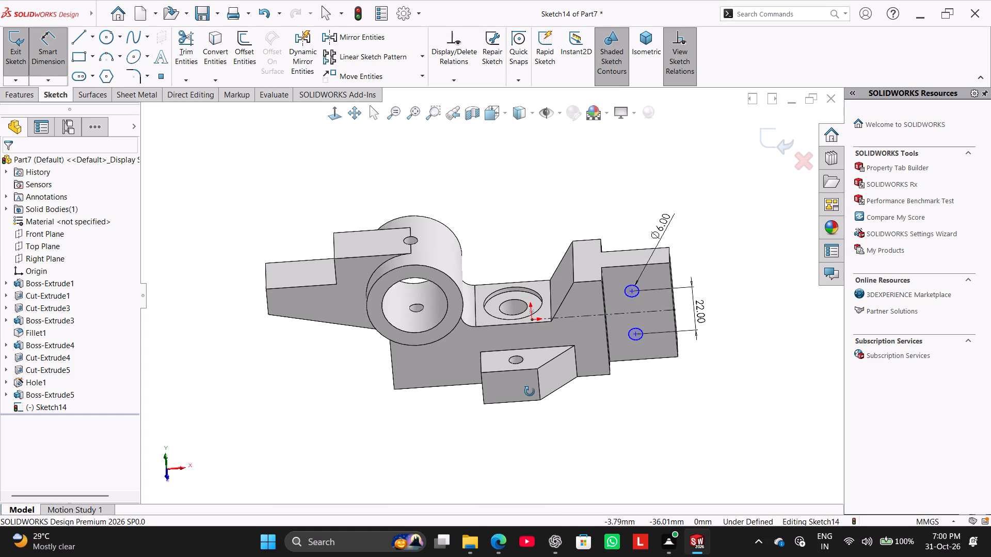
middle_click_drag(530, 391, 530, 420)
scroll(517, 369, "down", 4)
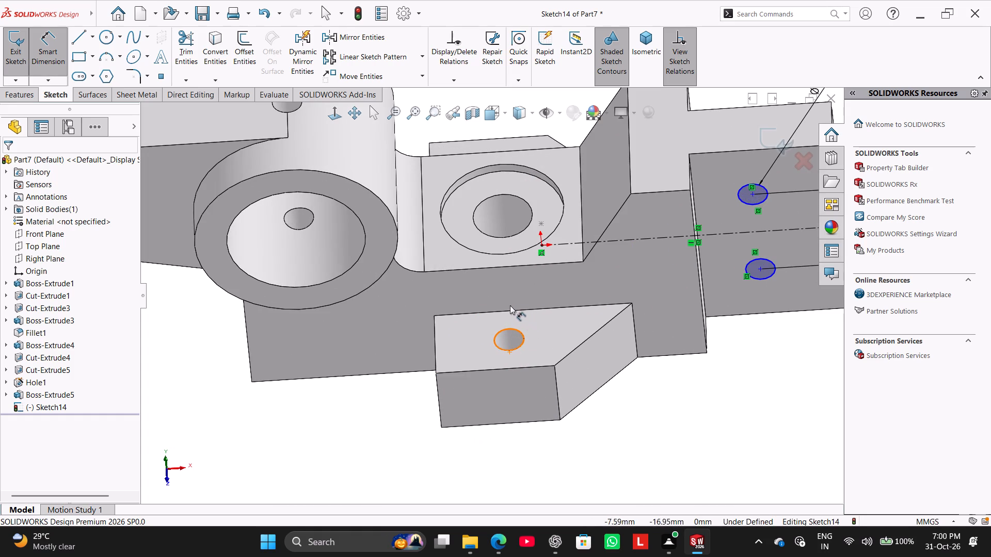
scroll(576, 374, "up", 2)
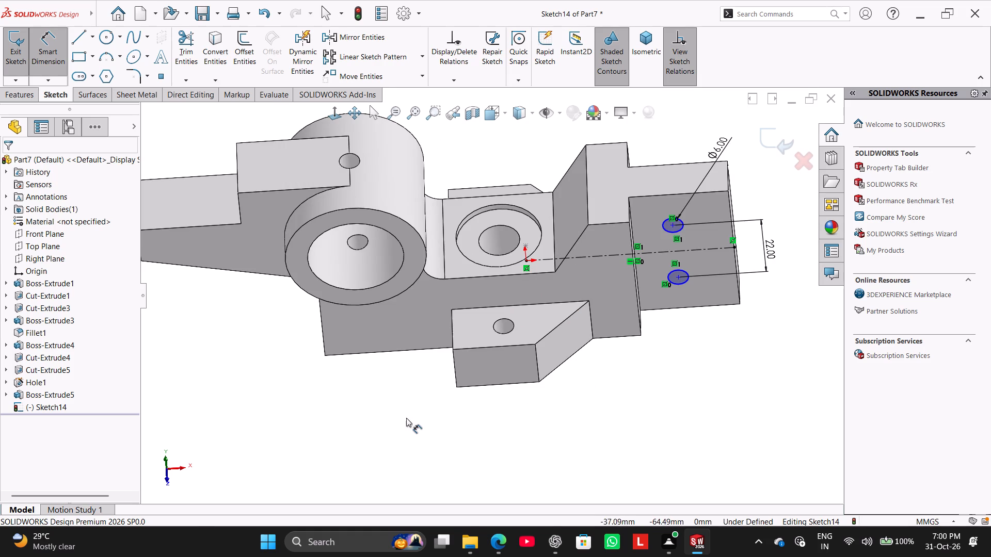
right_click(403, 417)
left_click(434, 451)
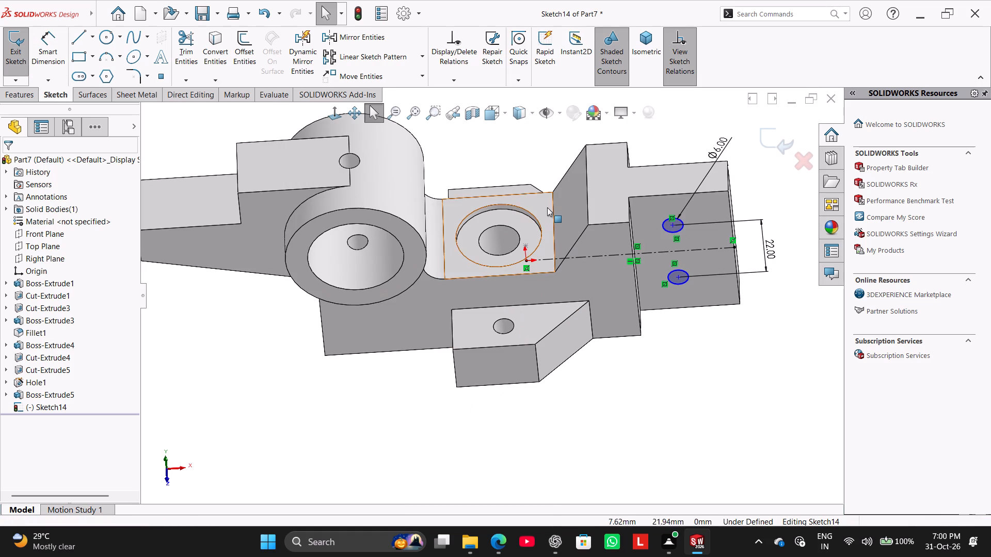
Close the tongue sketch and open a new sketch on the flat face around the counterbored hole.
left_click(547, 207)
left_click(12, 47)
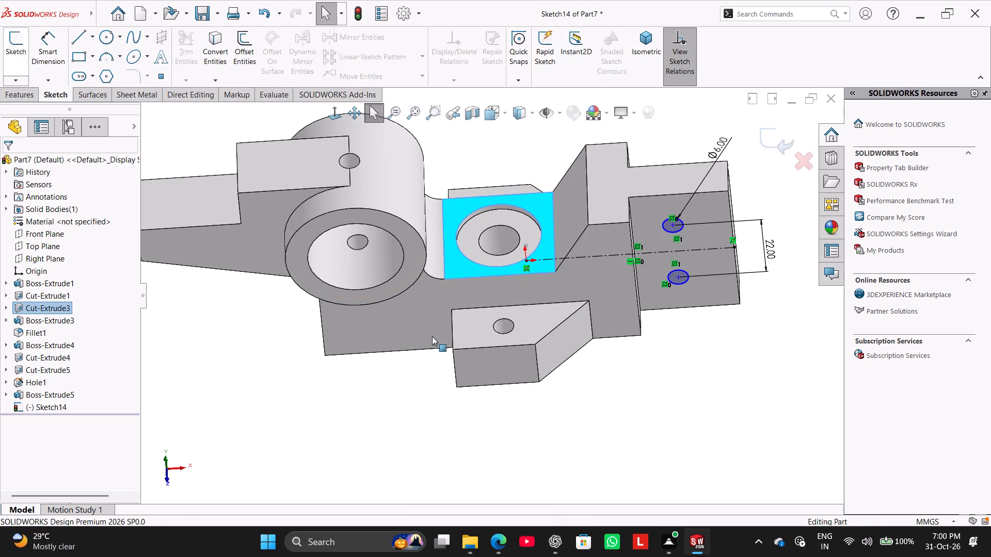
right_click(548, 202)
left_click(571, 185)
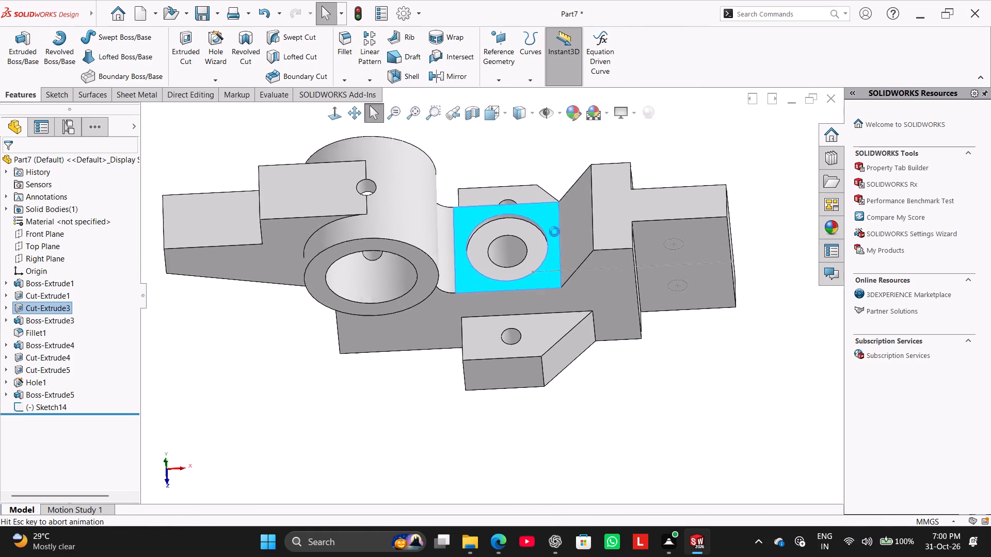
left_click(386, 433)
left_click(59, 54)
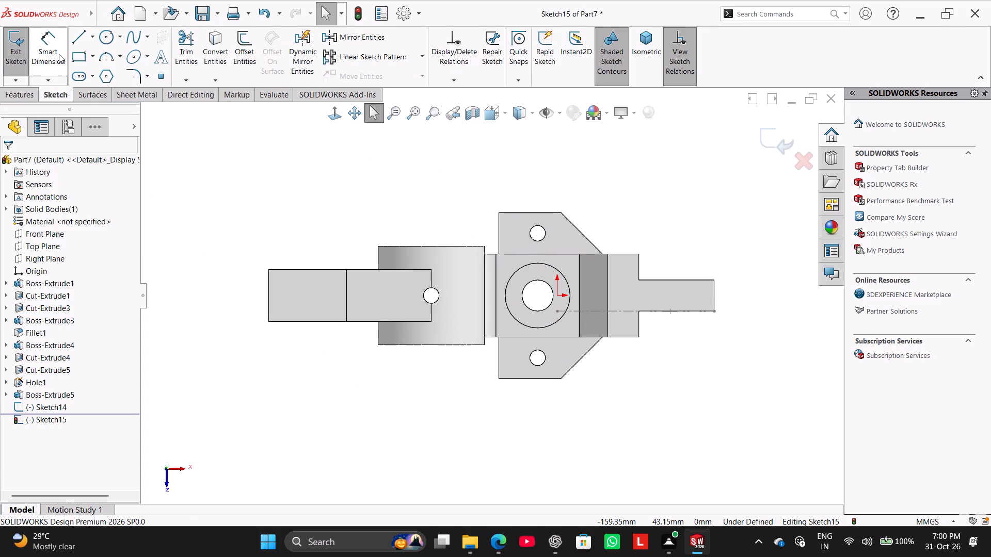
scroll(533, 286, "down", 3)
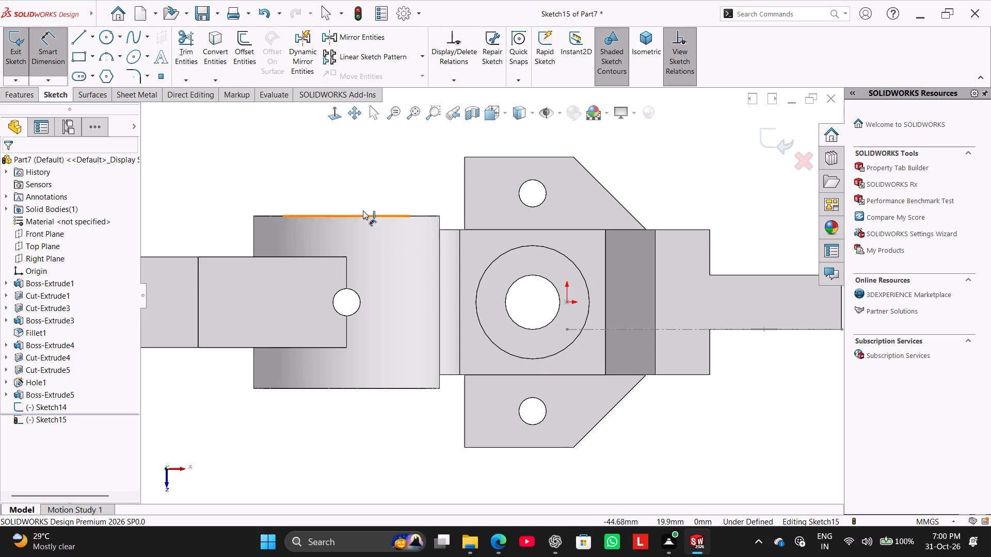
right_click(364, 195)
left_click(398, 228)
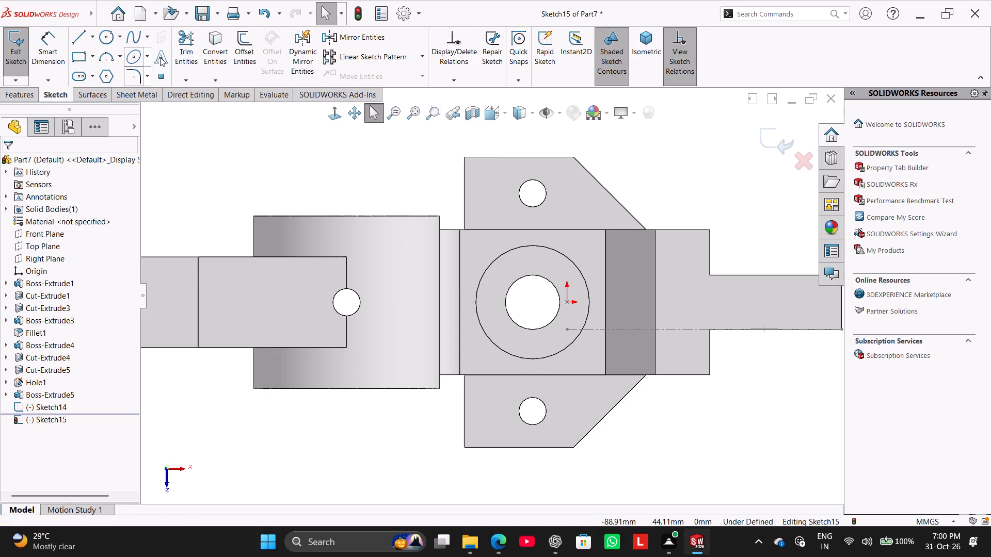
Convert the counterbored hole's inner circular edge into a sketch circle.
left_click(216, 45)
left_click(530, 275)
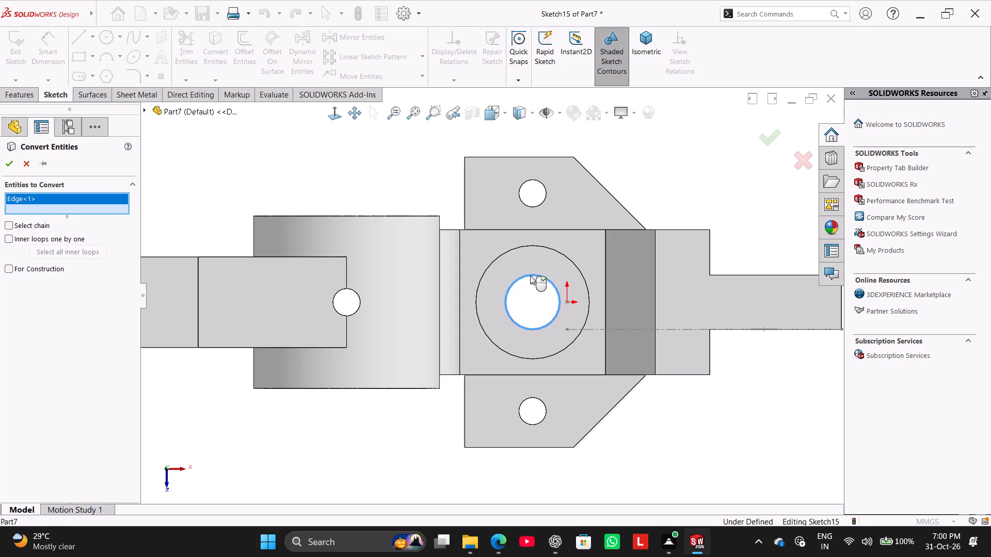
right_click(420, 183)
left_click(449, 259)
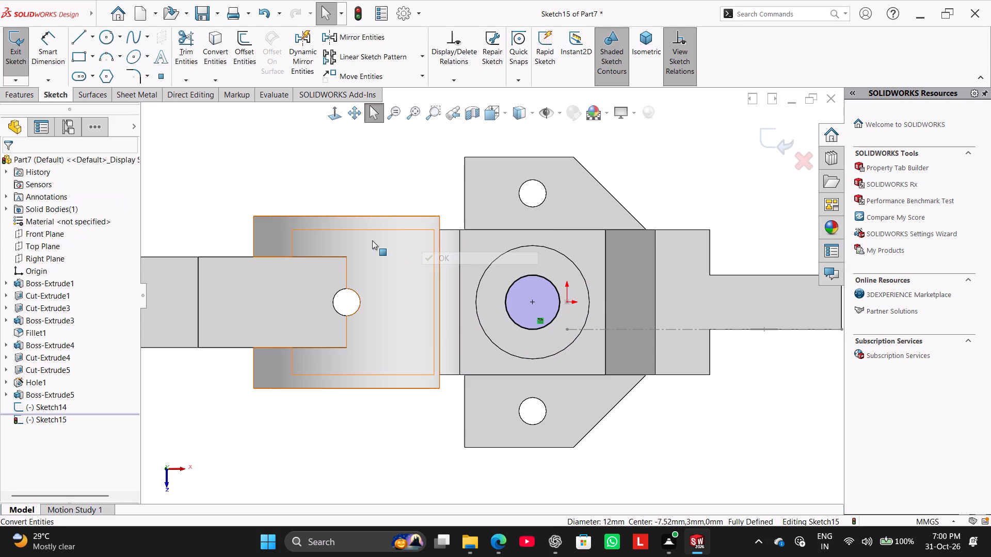
Measure the horizontal distance between the counterbored hole's center and the origin, and close the sketch.
left_click(49, 44)
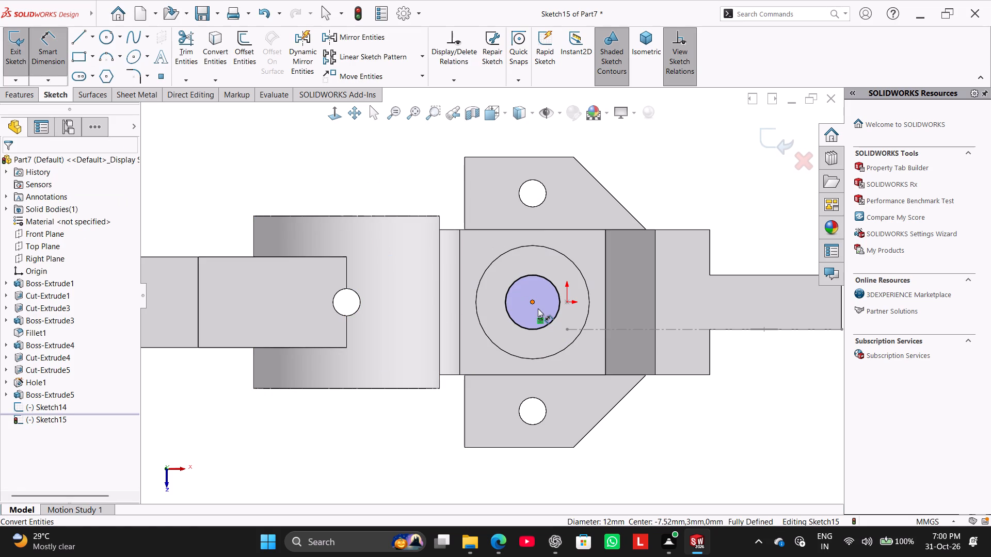
left_click(531, 304)
left_click(567, 303)
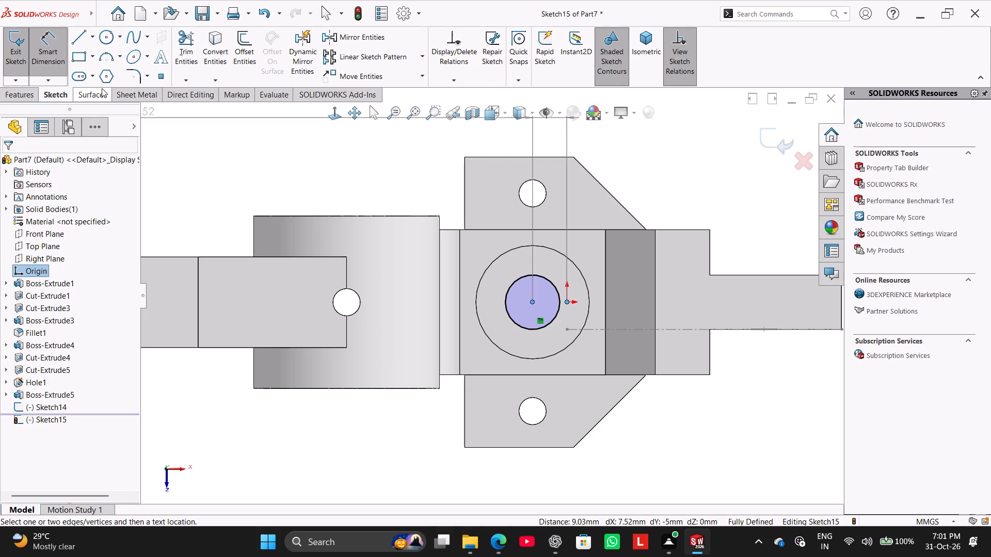
left_click(72, 59)
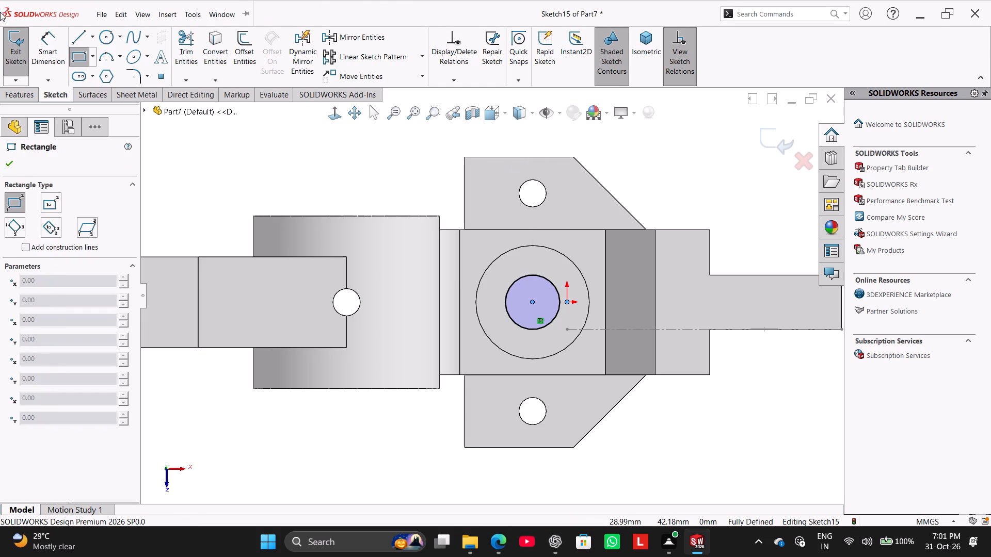
left_click(11, 55)
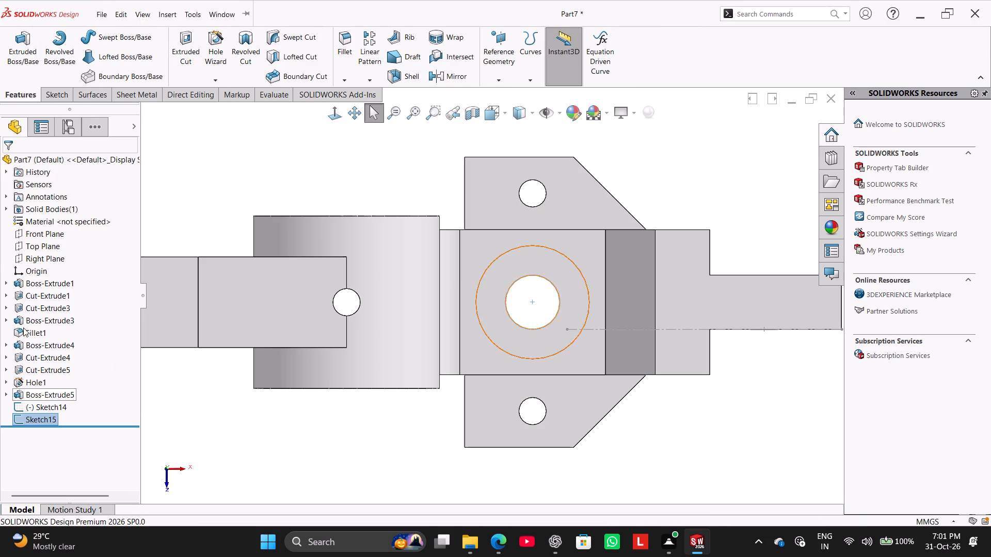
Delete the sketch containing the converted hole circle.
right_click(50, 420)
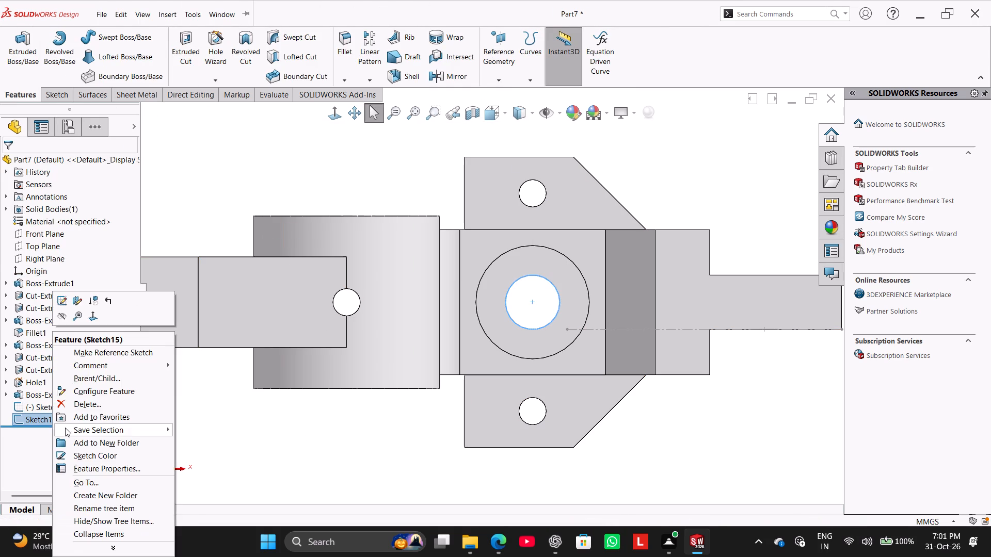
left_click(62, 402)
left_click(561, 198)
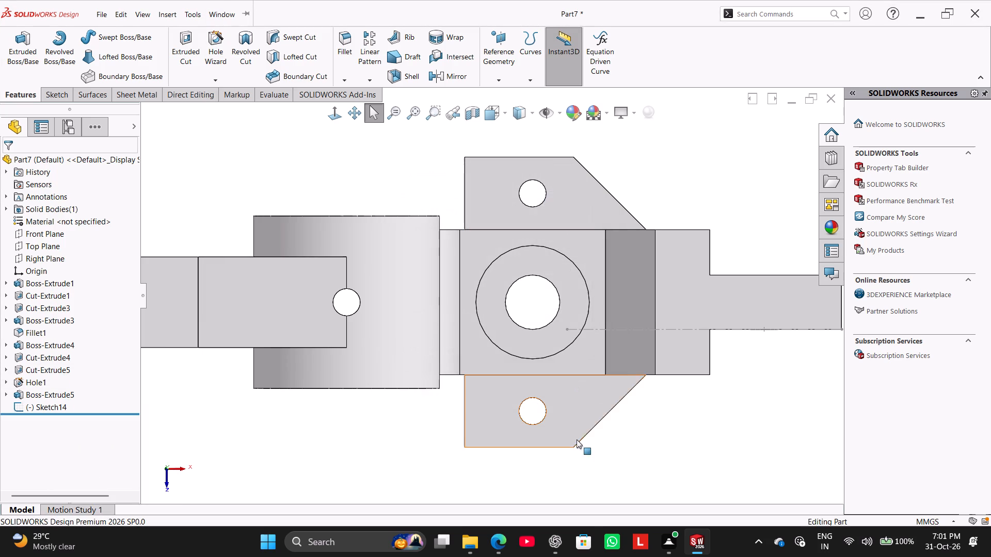
Reopen the tongue sketch and dimension the horizontal distance from the origin to the lower circle's center as 54-7.52 mm (46.48 mm).
middle_click_drag(578, 418, 558, 267)
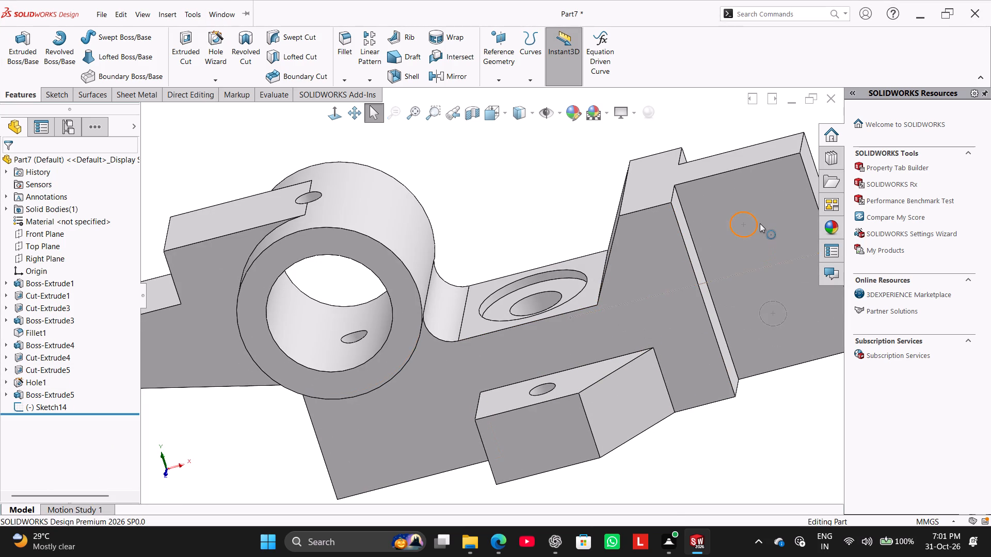
double_click(758, 220)
left_click(684, 445)
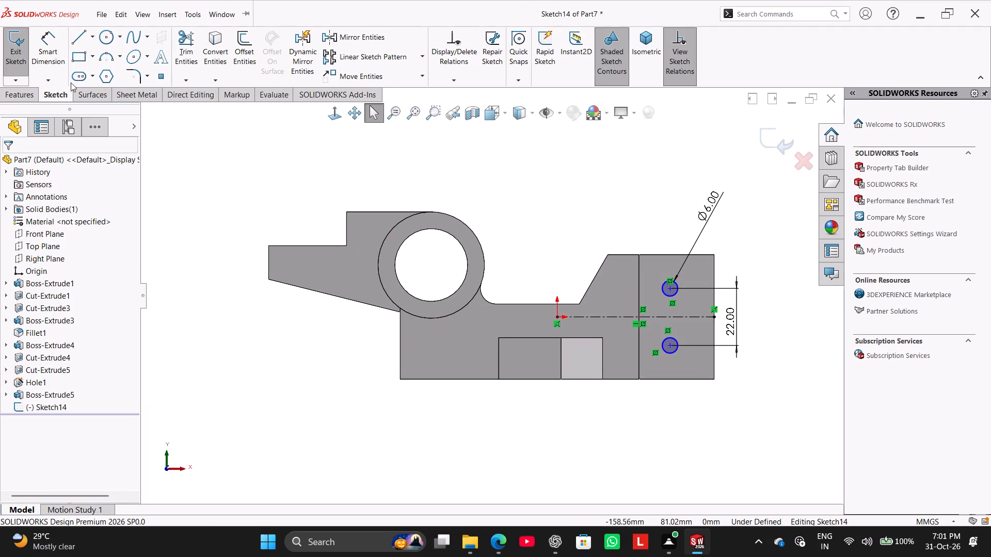
left_click(59, 59)
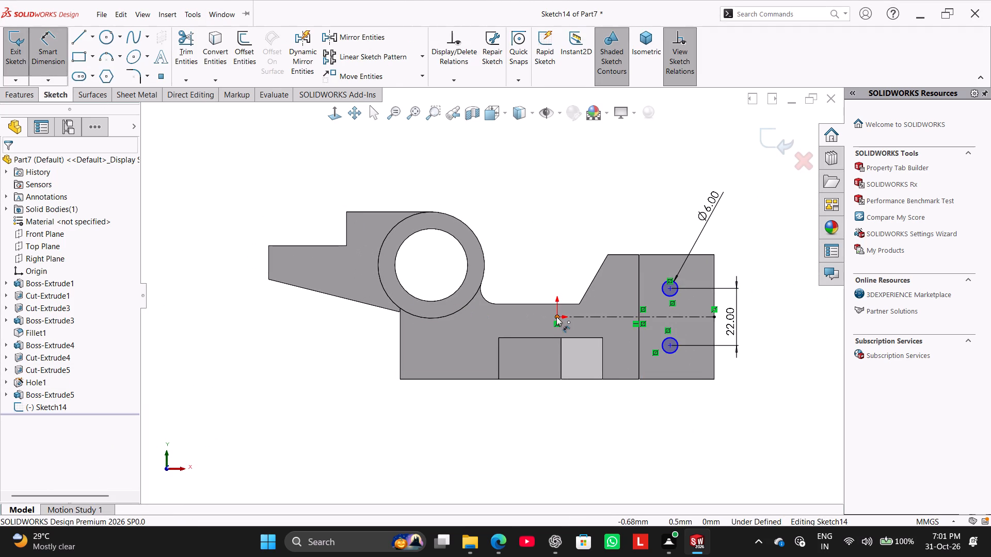
left_click(556, 317)
left_click(669, 343)
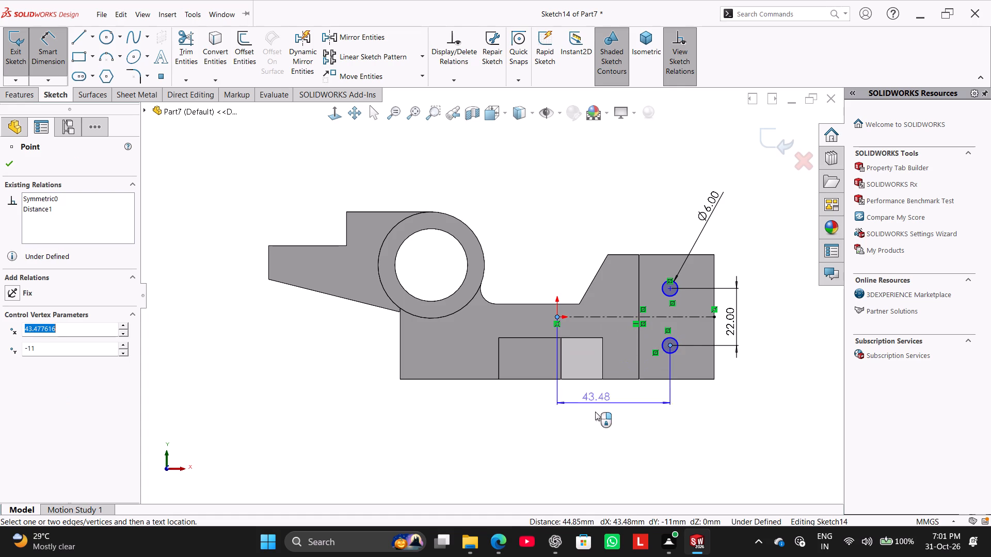
left_click(604, 418)
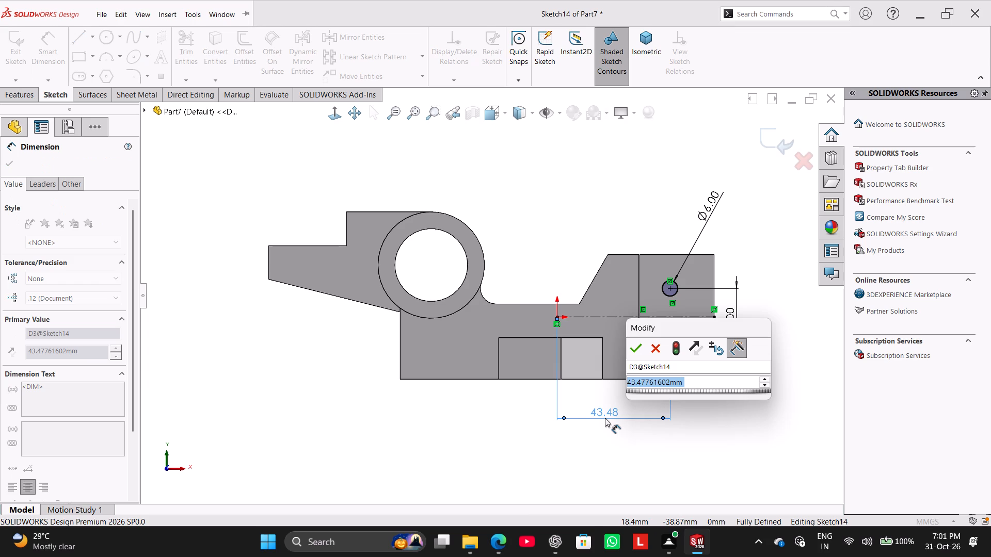
type("54")
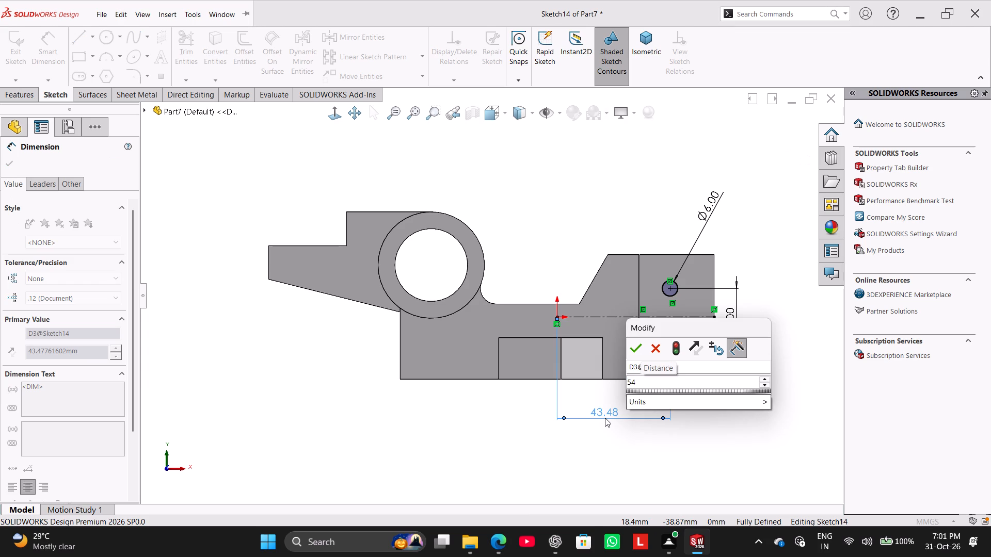
key("minus")
type("7.52")
key("Return")
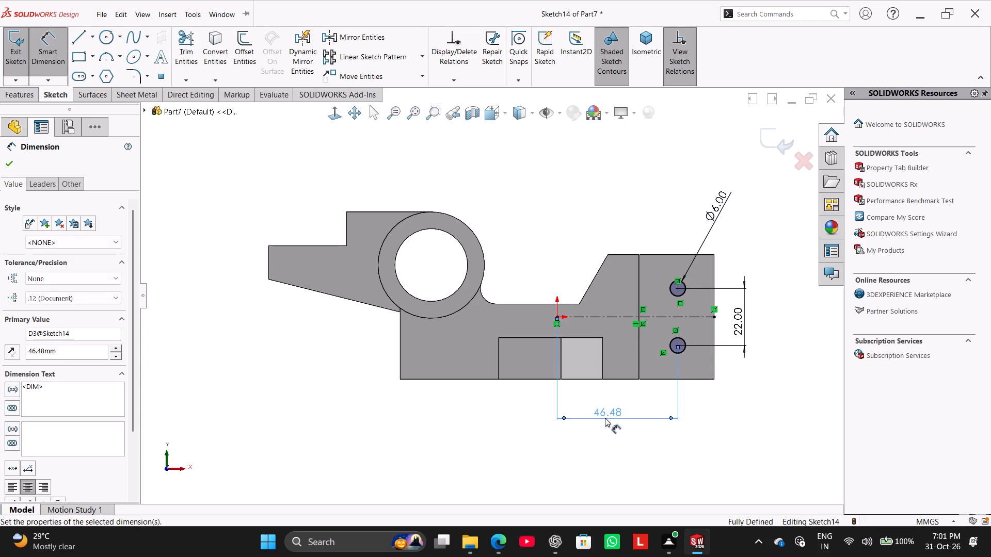
right_click(547, 222)
left_click(570, 252)
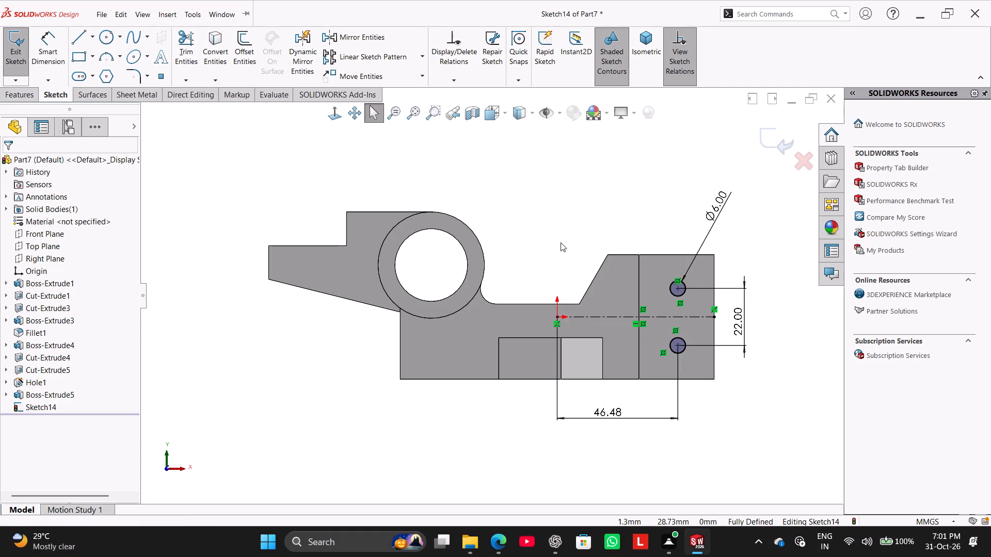
Extrude-cut the two tongue circles with the Through All - Both end condition.
left_click(43, 96)
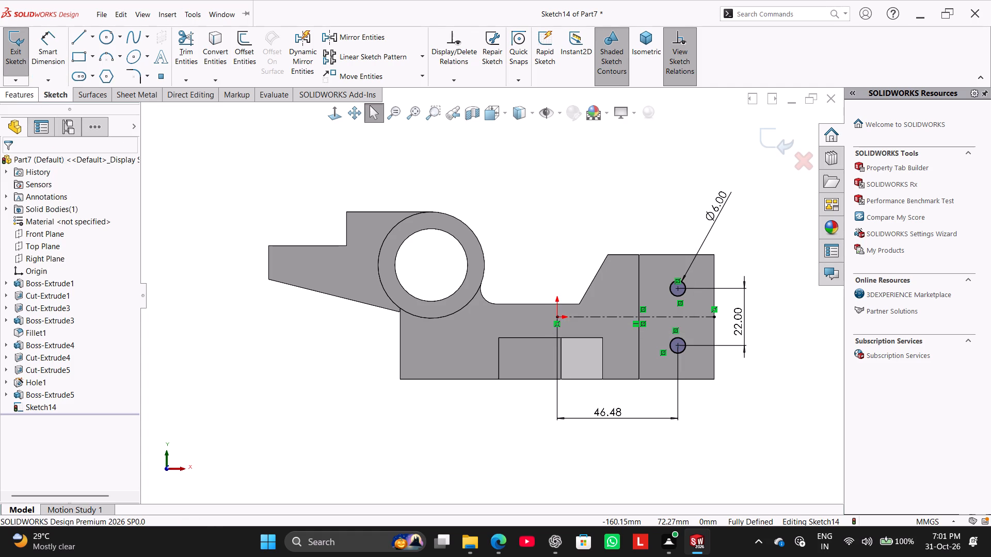
left_click(10, 96)
left_click(189, 46)
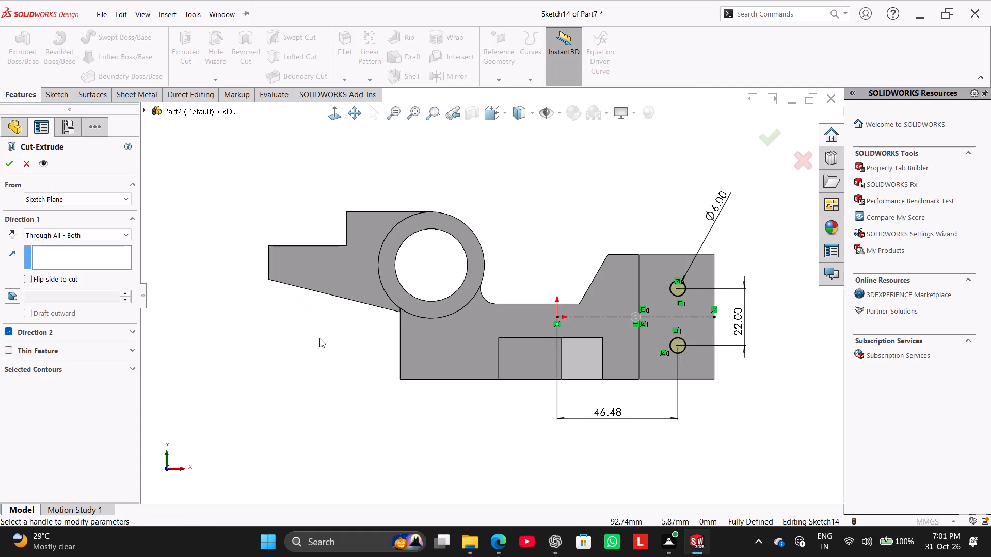
middle_click_drag(325, 347, 311, 445)
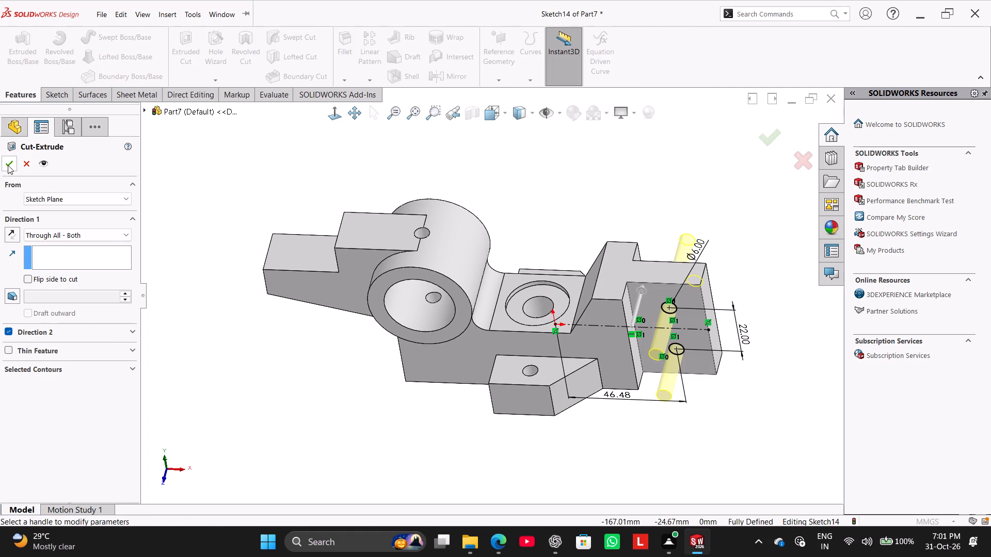
left_click(8, 165)
left_click(259, 338)
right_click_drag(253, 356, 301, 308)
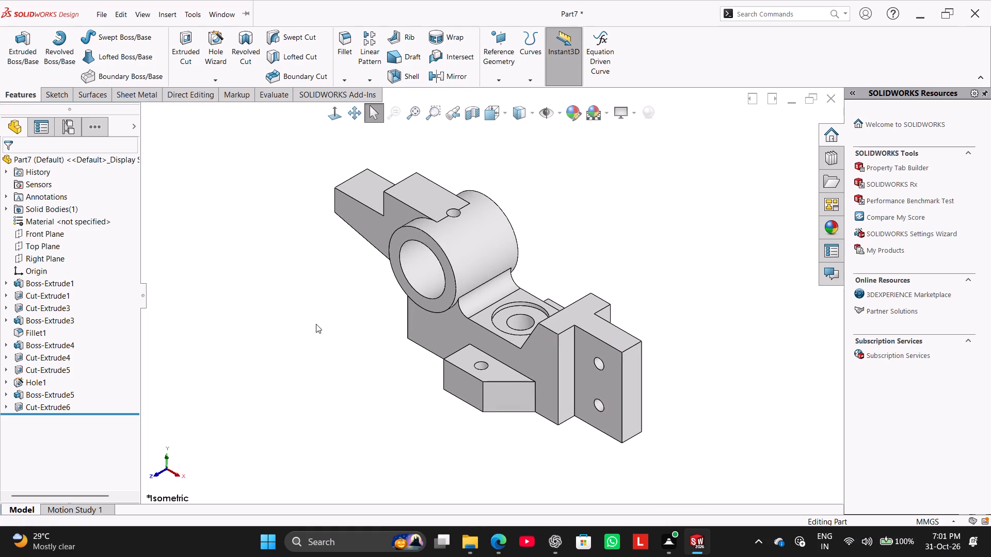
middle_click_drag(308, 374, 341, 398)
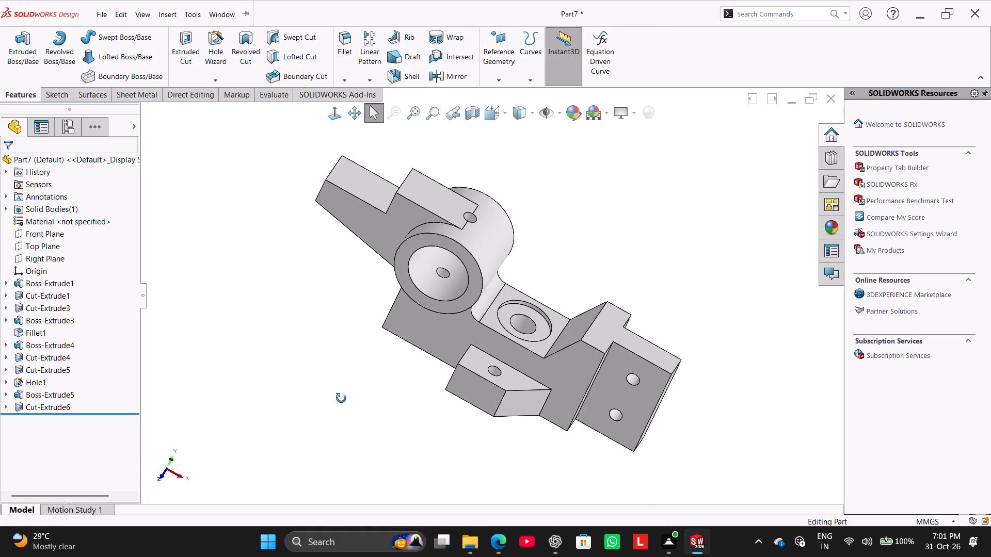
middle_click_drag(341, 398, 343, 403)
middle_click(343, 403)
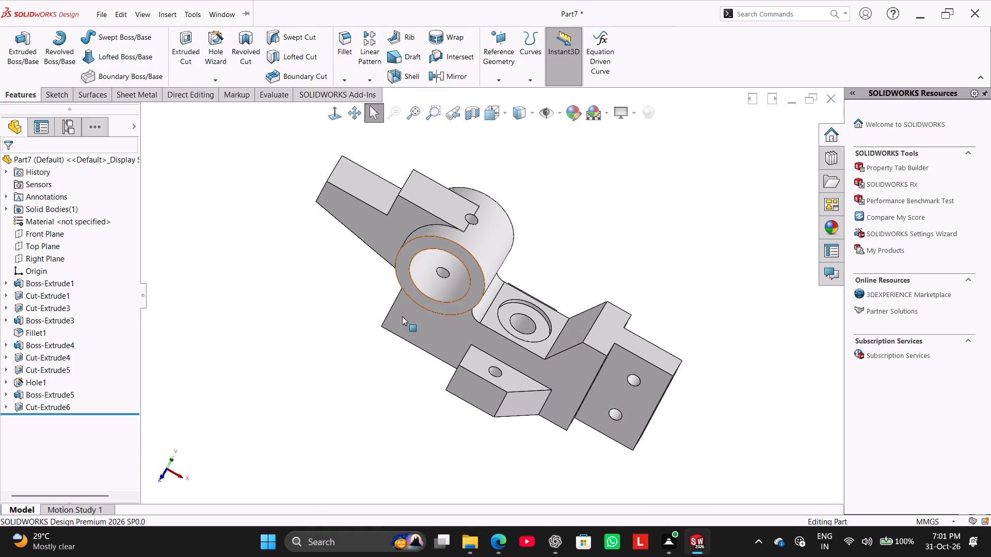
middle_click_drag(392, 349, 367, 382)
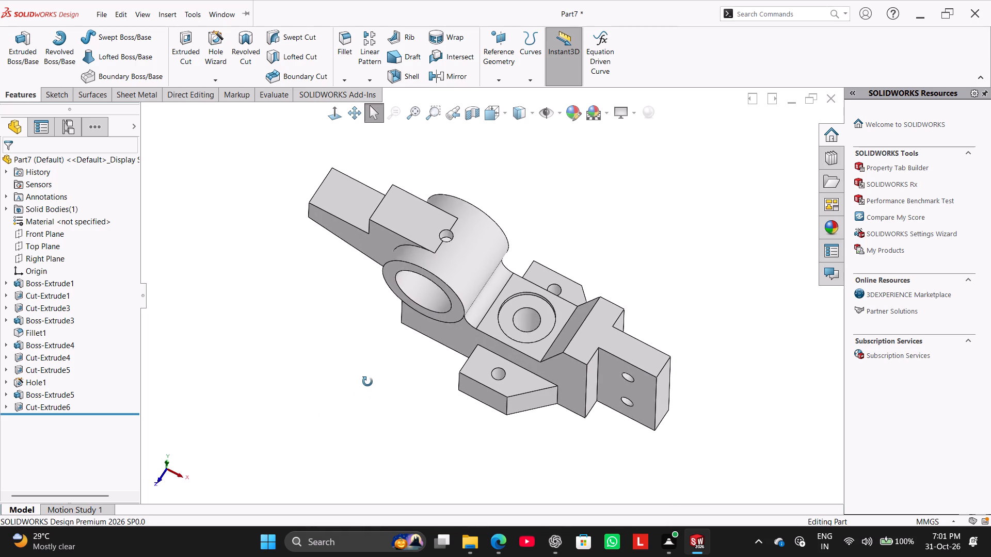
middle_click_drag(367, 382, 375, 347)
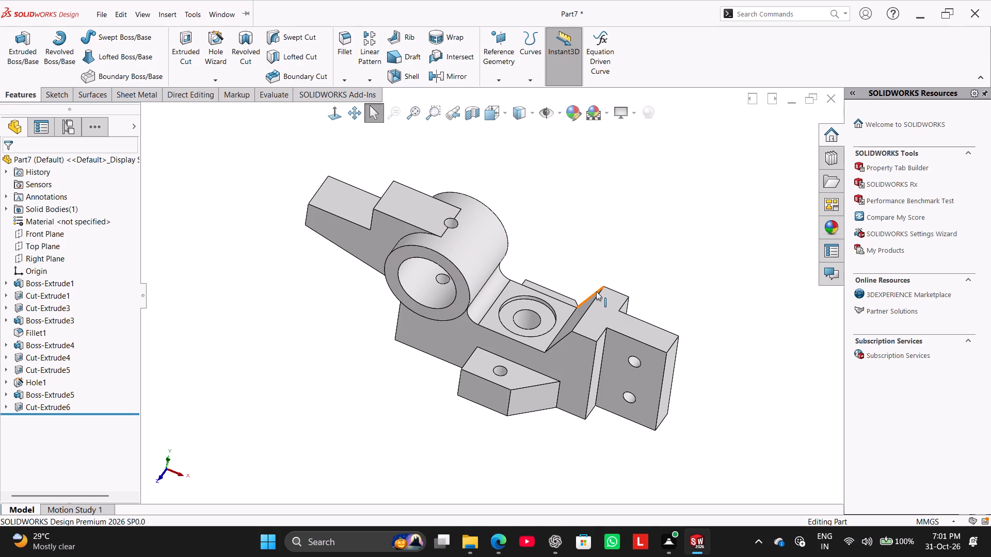
Save the finished part in the Worked folder as Multi-Level Pivot Mounting Bracket in SOLIDWORKS Part format.
scroll(596, 291, "down", 2)
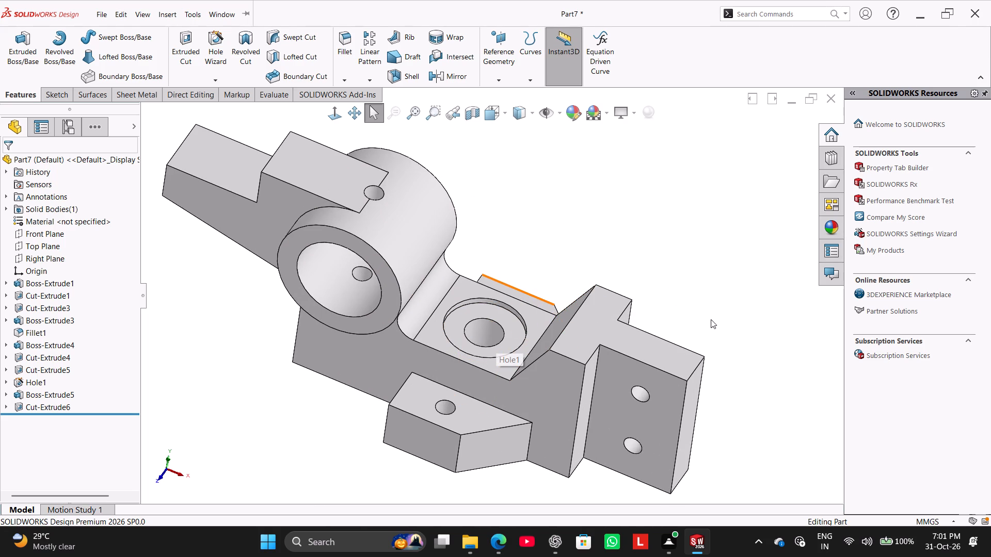
middle_click_drag(724, 321, 768, 251)
right_click_drag(674, 285, 756, 244)
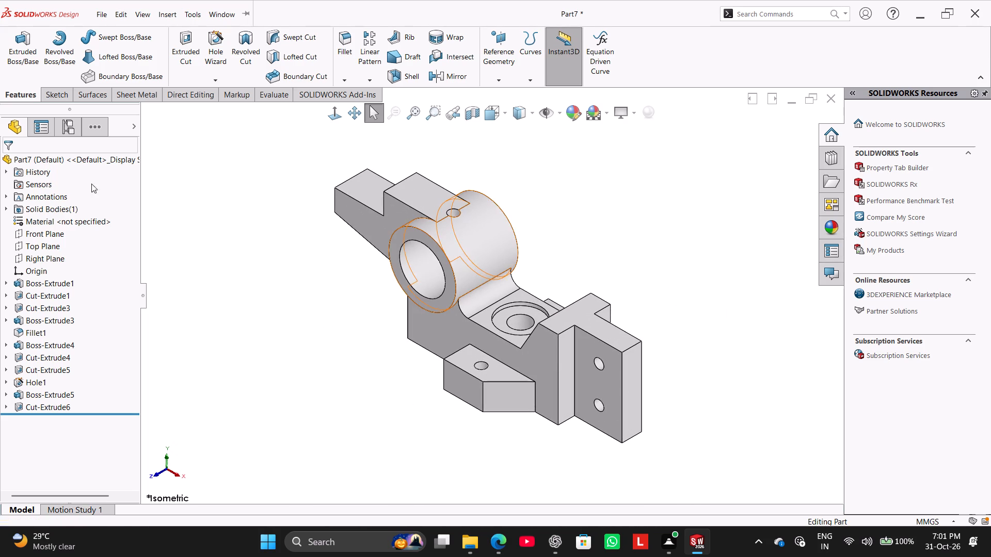
left_click(185, 143)
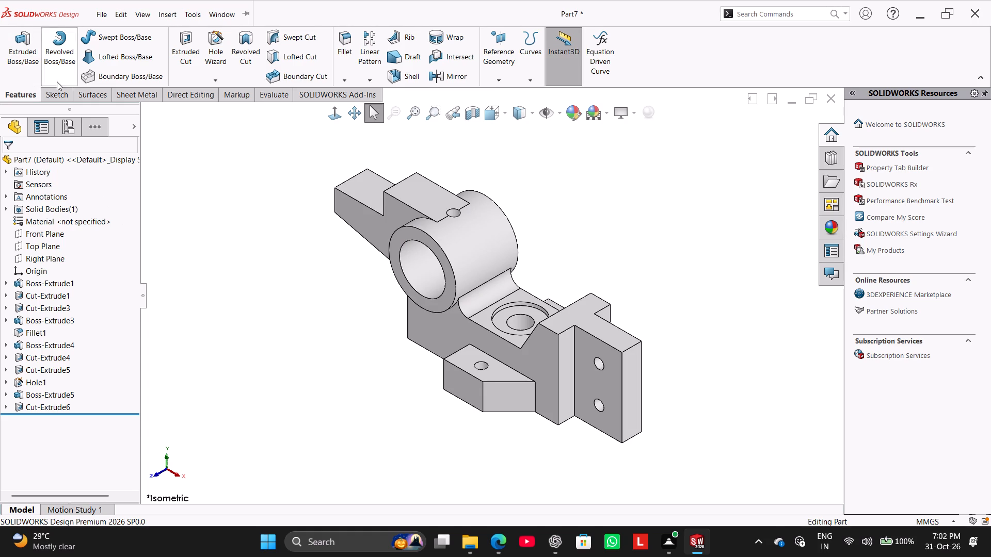
left_click(309, 6)
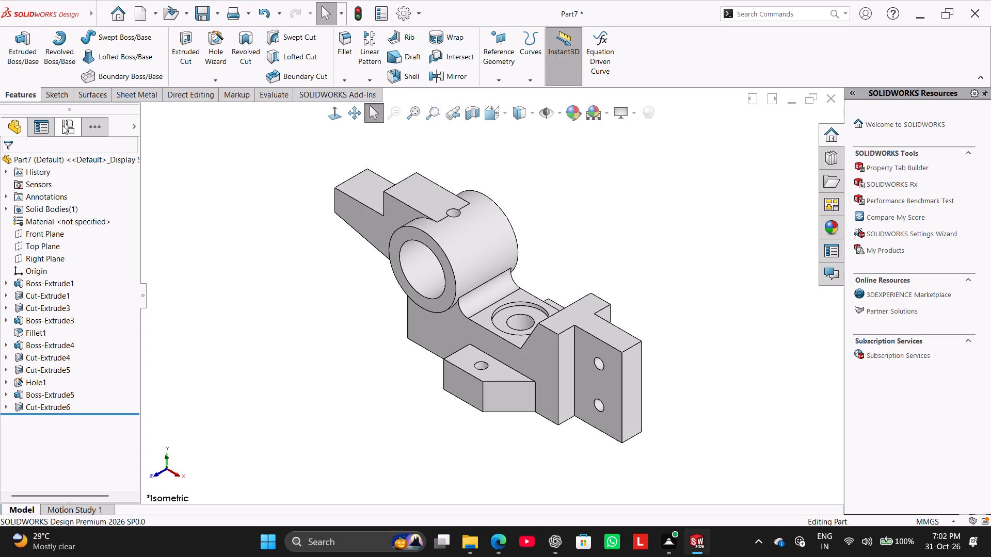
left_click(54, 101)
left_click(213, 16)
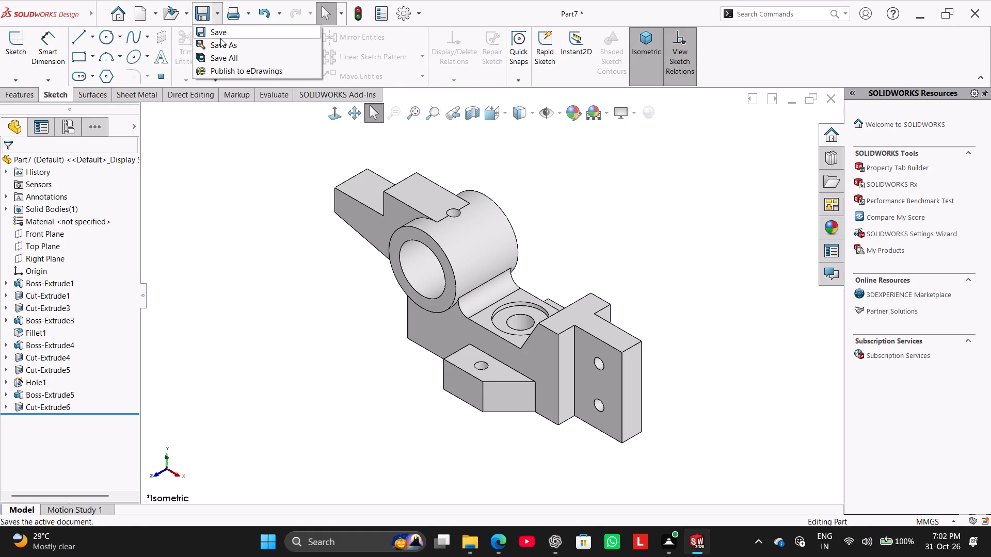
left_click(220, 38)
left_click(218, 15)
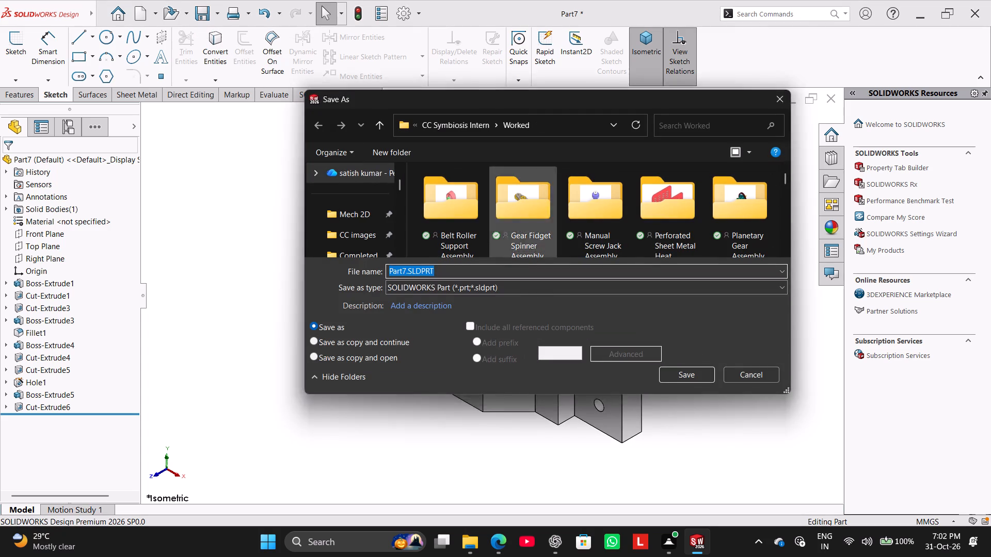
key("ctrl+v")
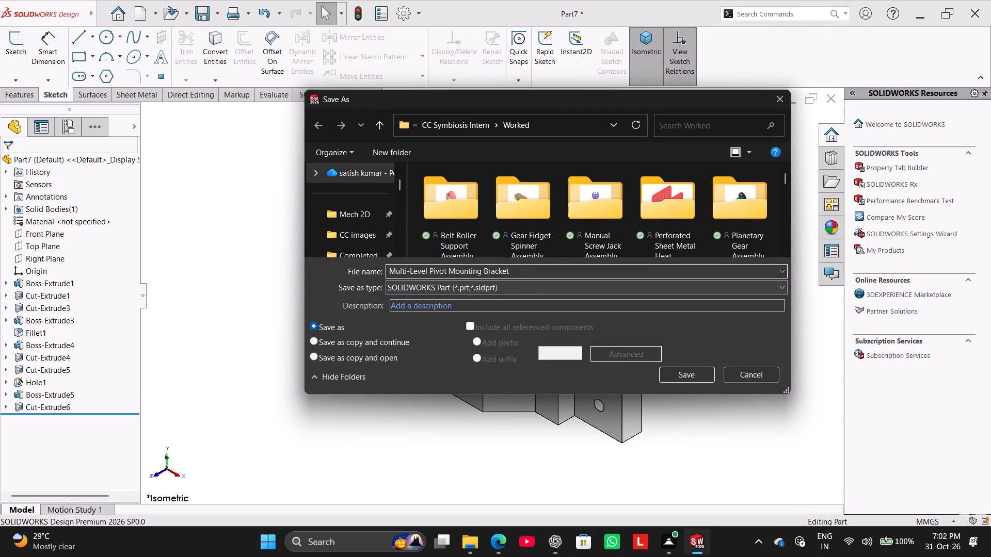
left_click(677, 380)
Save a PDF copy of the bracket in the Worked folder as Multi-Level Pivot Mounting Bracket.pdf.
left_click(220, 11)
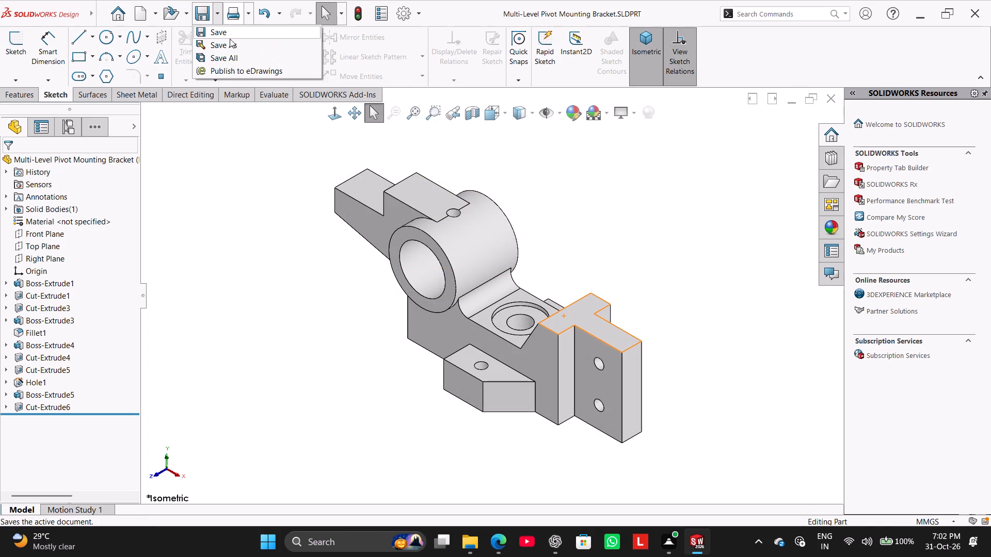
left_click(230, 40)
left_click(497, 289)
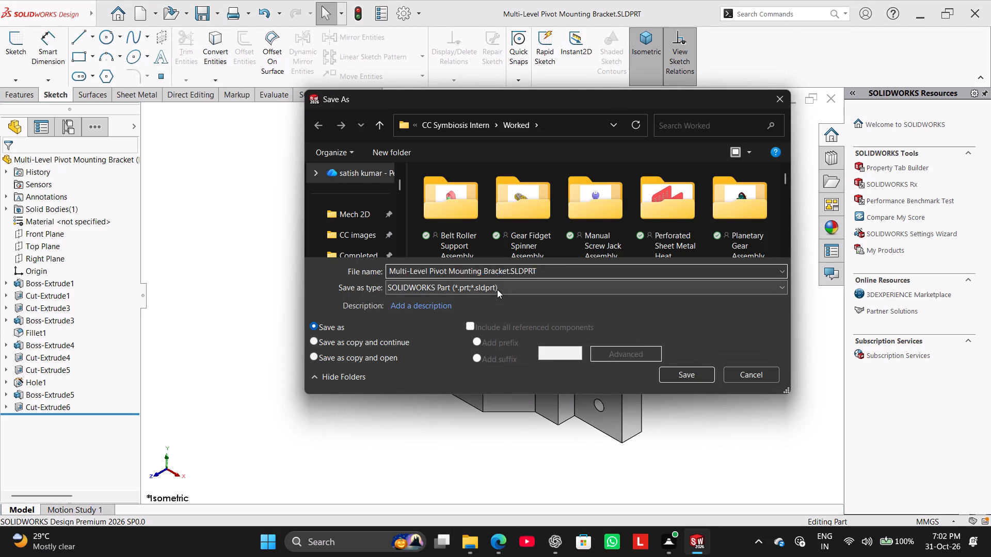
left_click(504, 101)
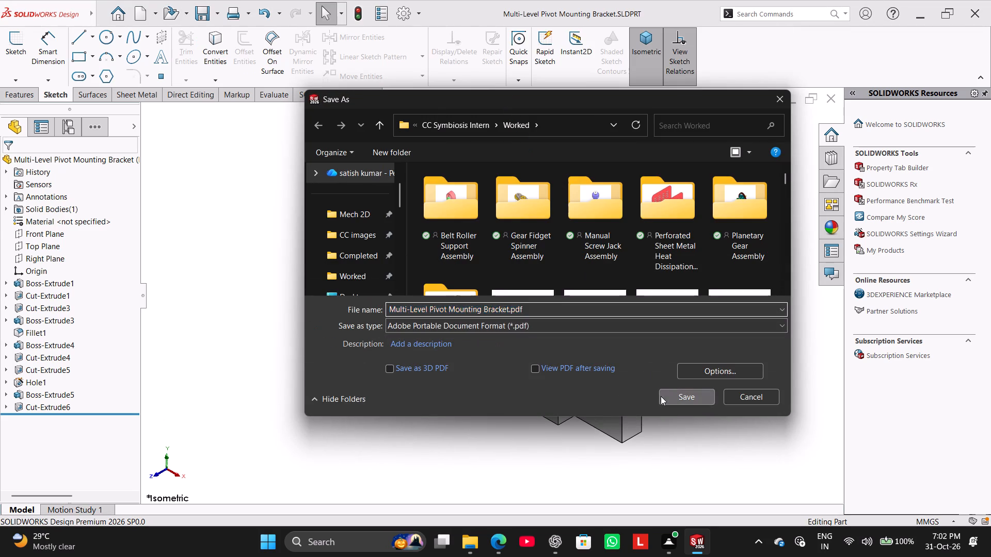
left_click(661, 396)
Close the Multi-Level Pivot Mounting Bracket part document.
left_click(826, 101)
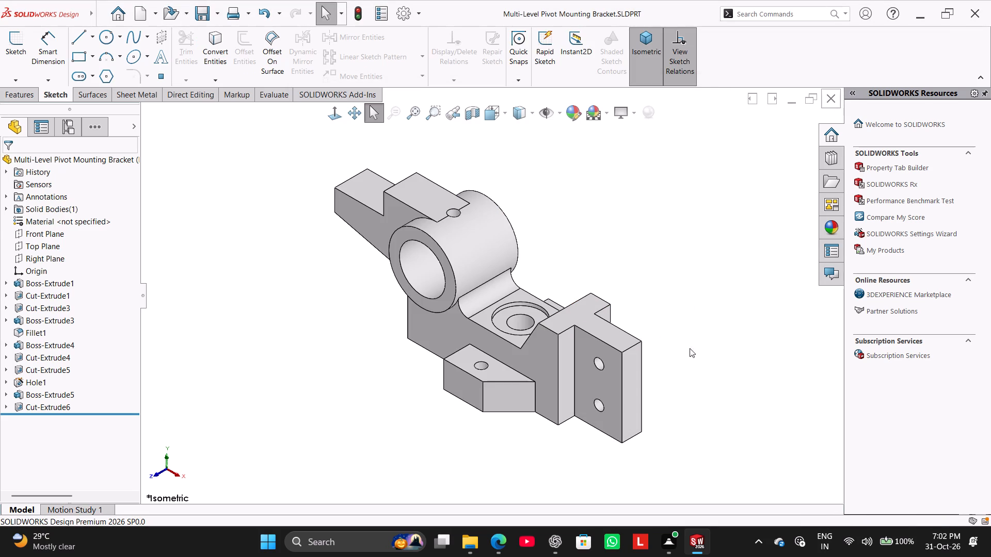